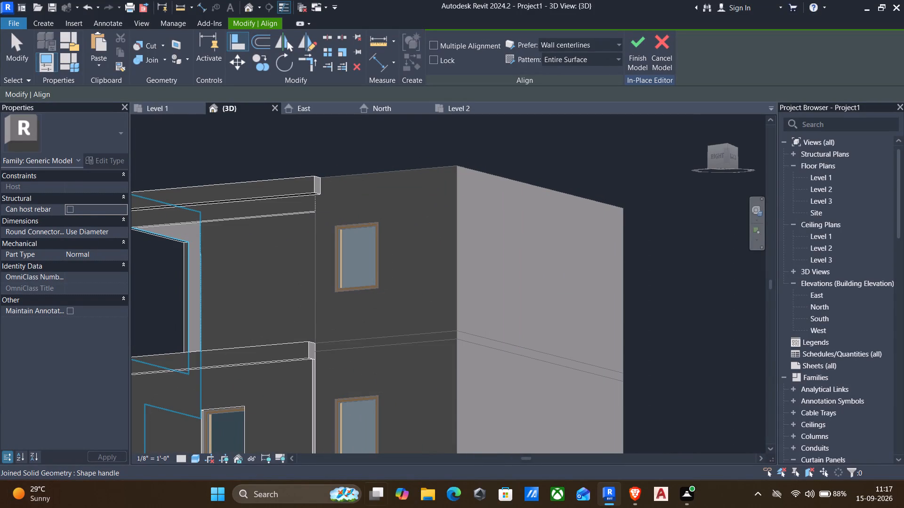
Examine the terrace's front frame and side bands from the side, front and above, and leave the Align command.
{"action": "scroll", "coordinate": [717, 395], "scroll_direction": "down", "scroll_amount": 1}
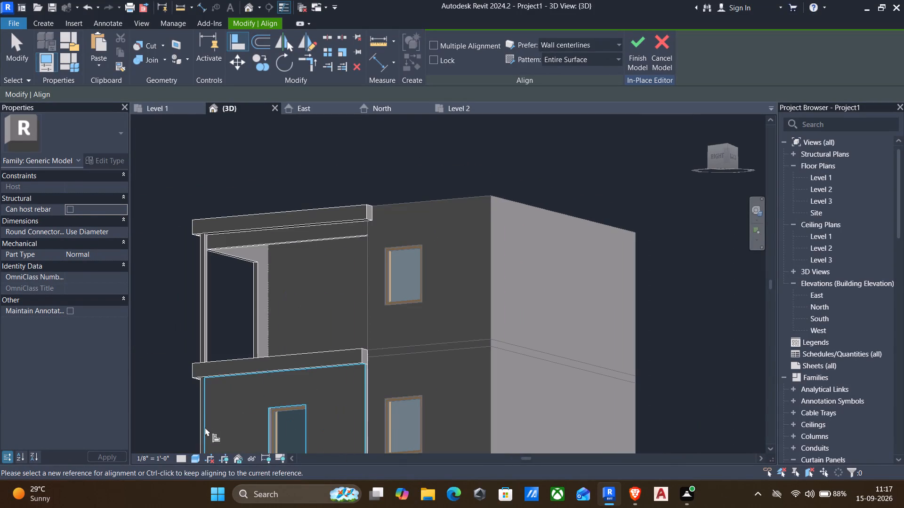
{"action": "middle_click_drag", "start_coordinate": [205, 428], "coordinate": [419, 447], "text": "shift"}
{"action": "scroll", "coordinate": [444, 378], "scroll_direction": "down", "scroll_amount": 2}
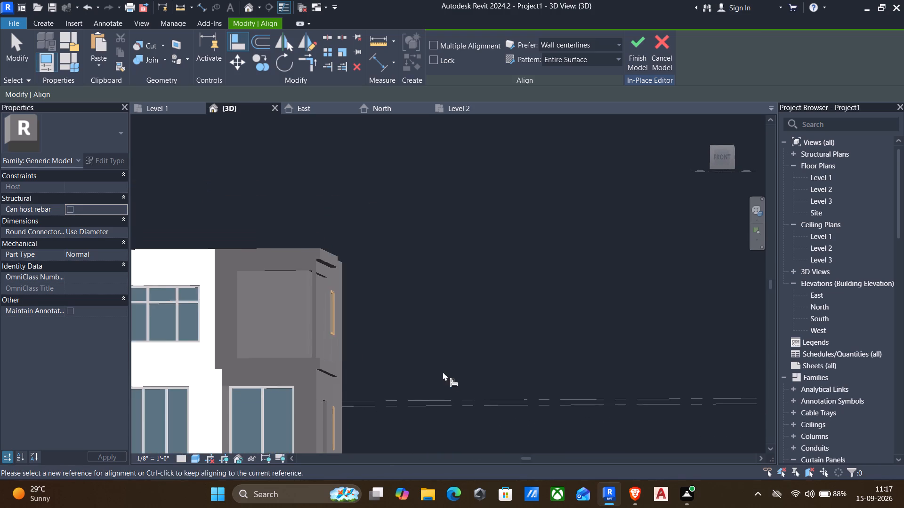
{"action": "middle_click_drag", "start_coordinate": [443, 371], "coordinate": [576, 371]}
{"action": "middle_click_drag", "start_coordinate": [571, 367], "coordinate": [587, 402], "text": "shift"}
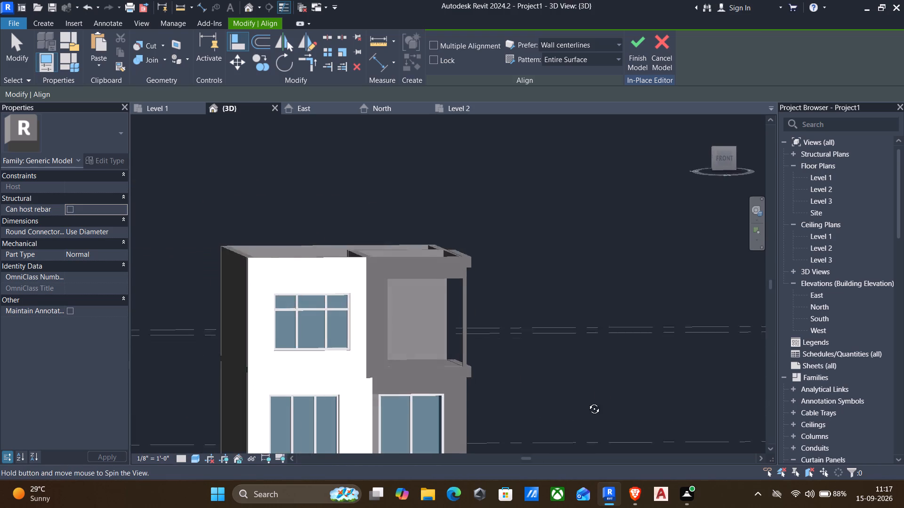
{"action": "middle_click_drag", "start_coordinate": [587, 402], "coordinate": [423, 420], "text": "shift"}
{"action": "scroll", "coordinate": [363, 376], "scroll_direction": "down", "scroll_amount": 1}
{"action": "middle_click_drag", "start_coordinate": [341, 369], "coordinate": [466, 373]}
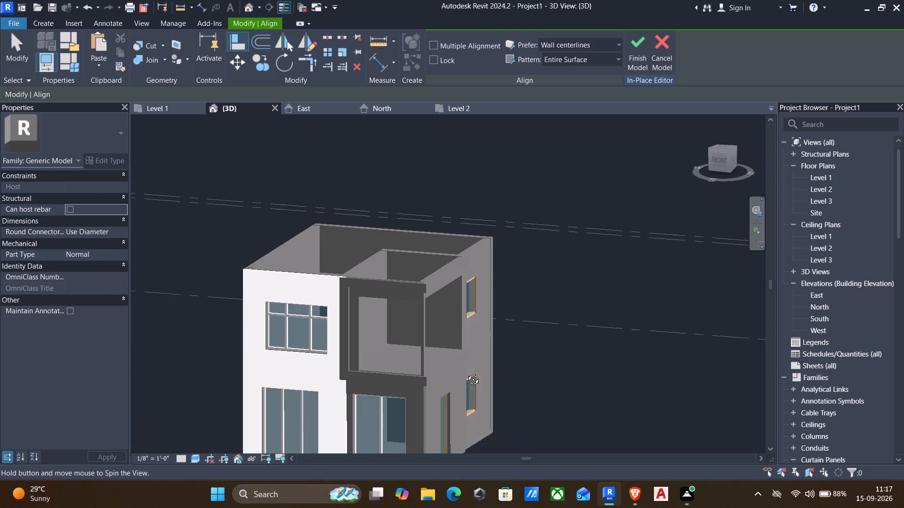
{"action": "middle_click_drag", "start_coordinate": [466, 373], "coordinate": [463, 373]}
{"action": "middle_click_drag", "start_coordinate": [508, 317], "coordinate": [486, 293]}
{"action": "right_click_drag", "start_coordinate": [497, 304], "coordinate": [474, 299]}
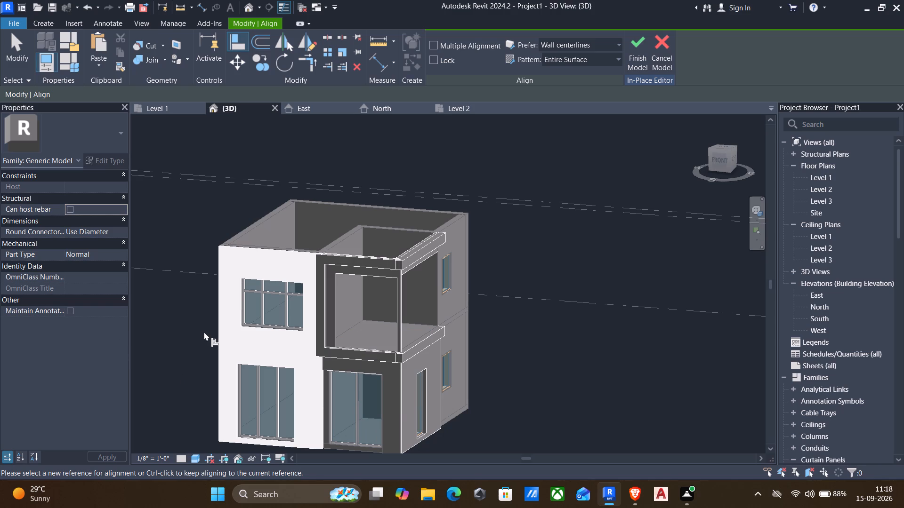
{"action": "key", "text": "Escape"}
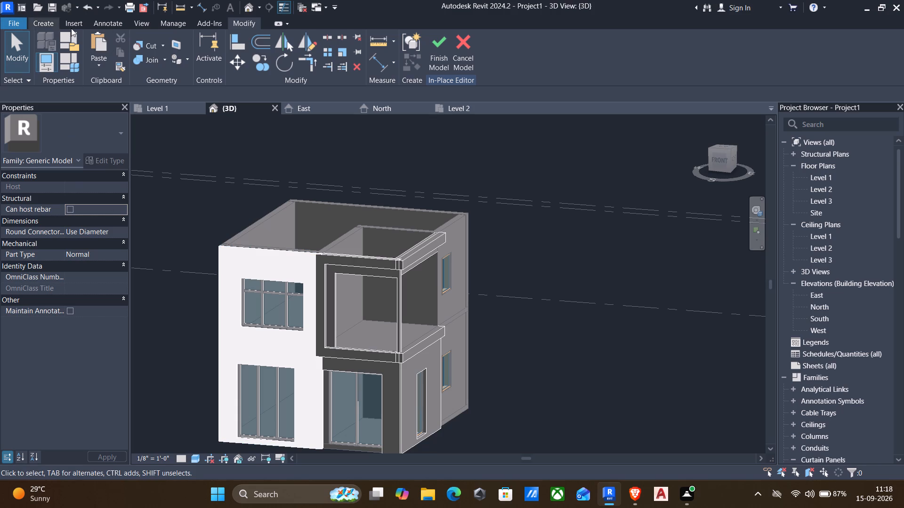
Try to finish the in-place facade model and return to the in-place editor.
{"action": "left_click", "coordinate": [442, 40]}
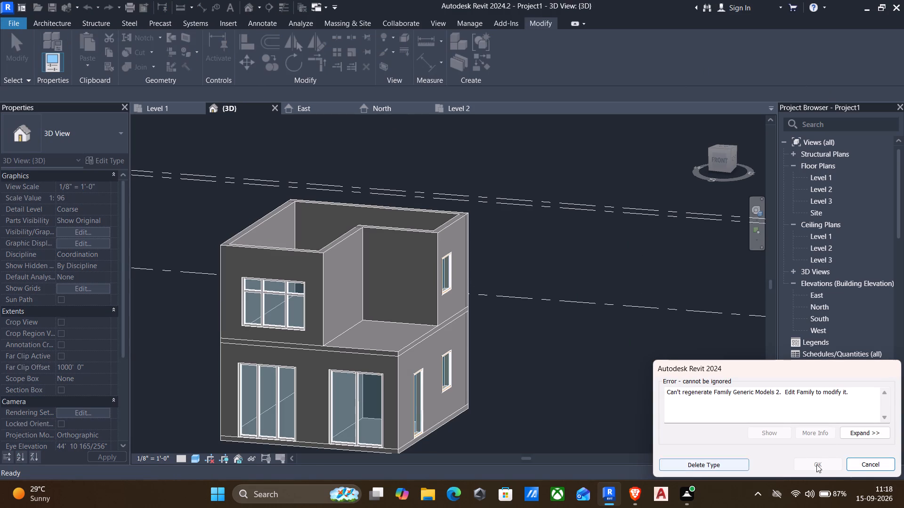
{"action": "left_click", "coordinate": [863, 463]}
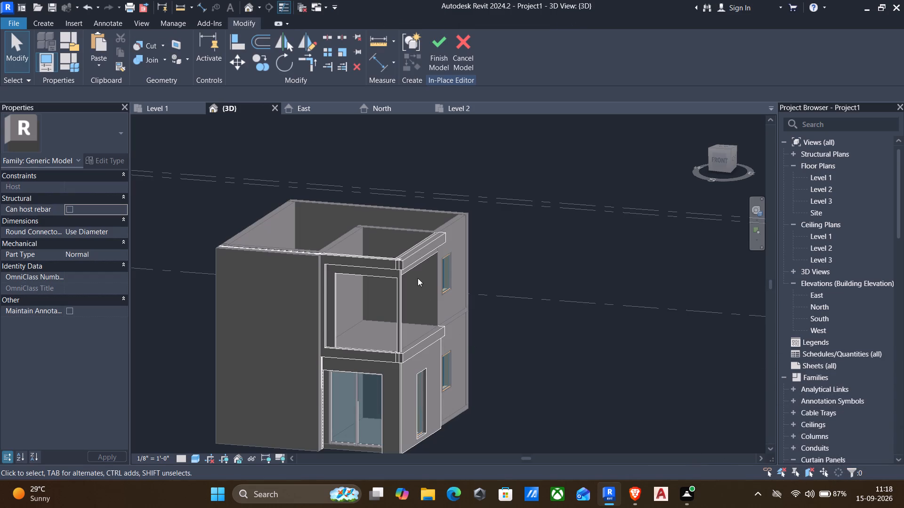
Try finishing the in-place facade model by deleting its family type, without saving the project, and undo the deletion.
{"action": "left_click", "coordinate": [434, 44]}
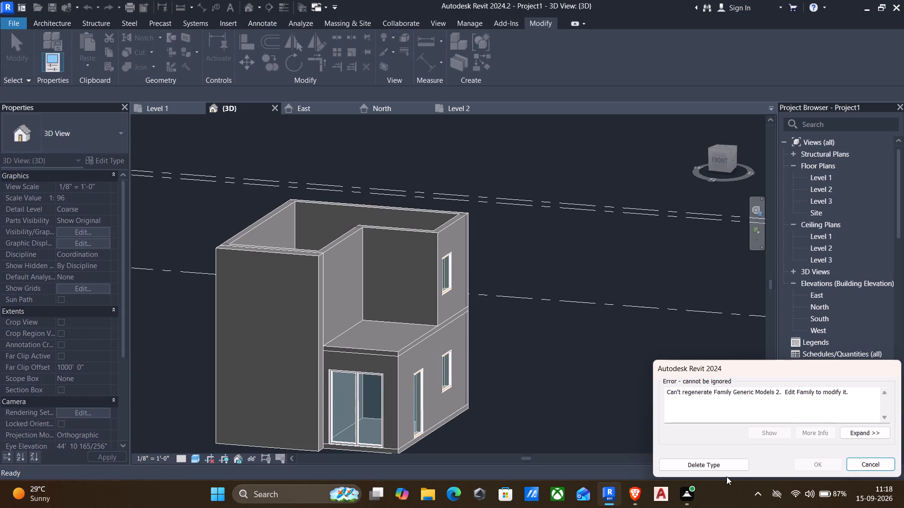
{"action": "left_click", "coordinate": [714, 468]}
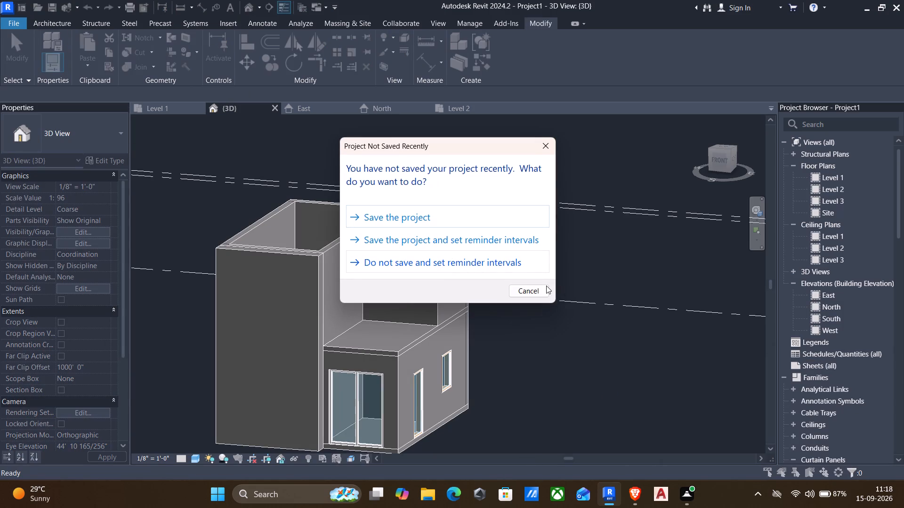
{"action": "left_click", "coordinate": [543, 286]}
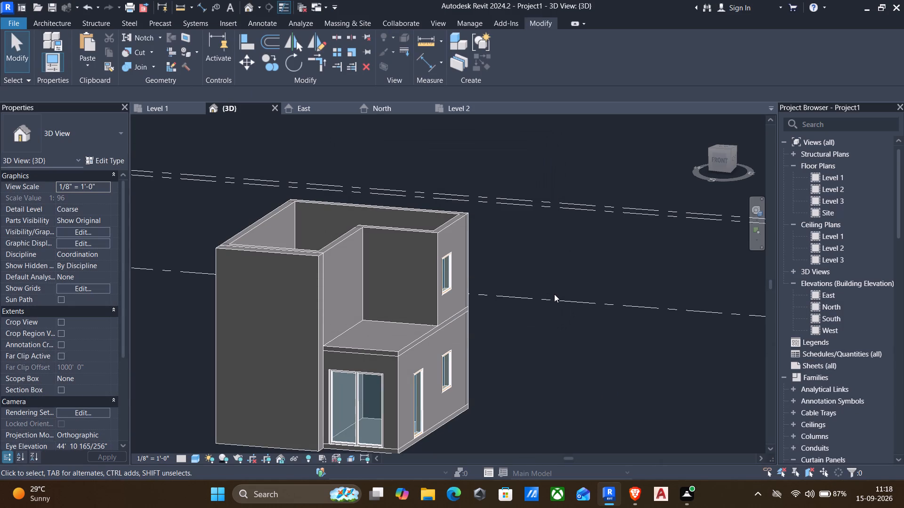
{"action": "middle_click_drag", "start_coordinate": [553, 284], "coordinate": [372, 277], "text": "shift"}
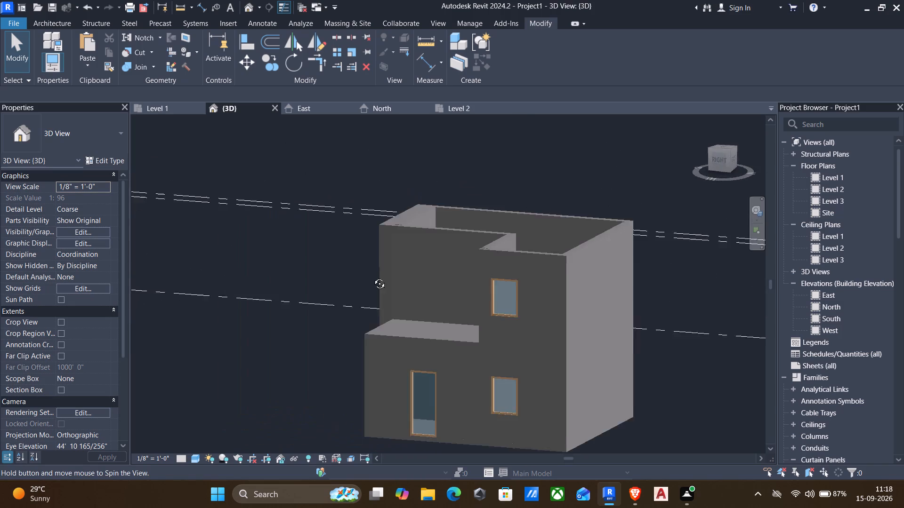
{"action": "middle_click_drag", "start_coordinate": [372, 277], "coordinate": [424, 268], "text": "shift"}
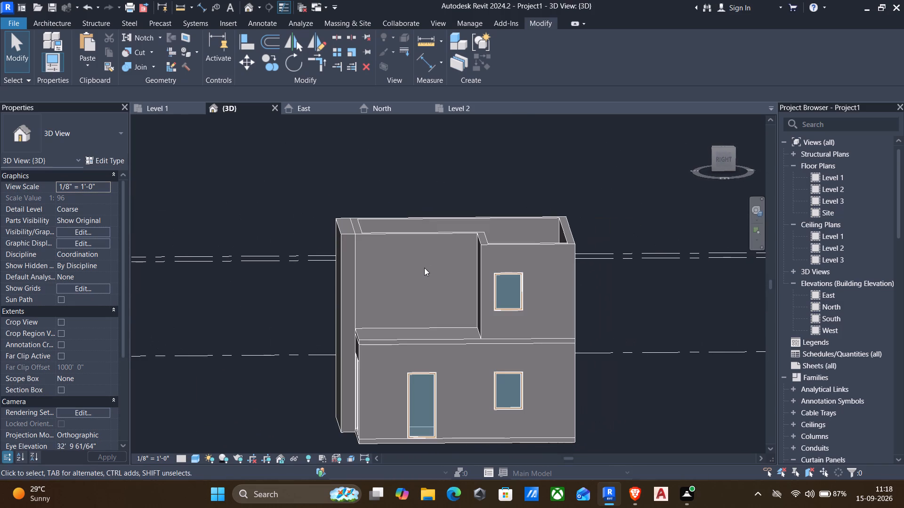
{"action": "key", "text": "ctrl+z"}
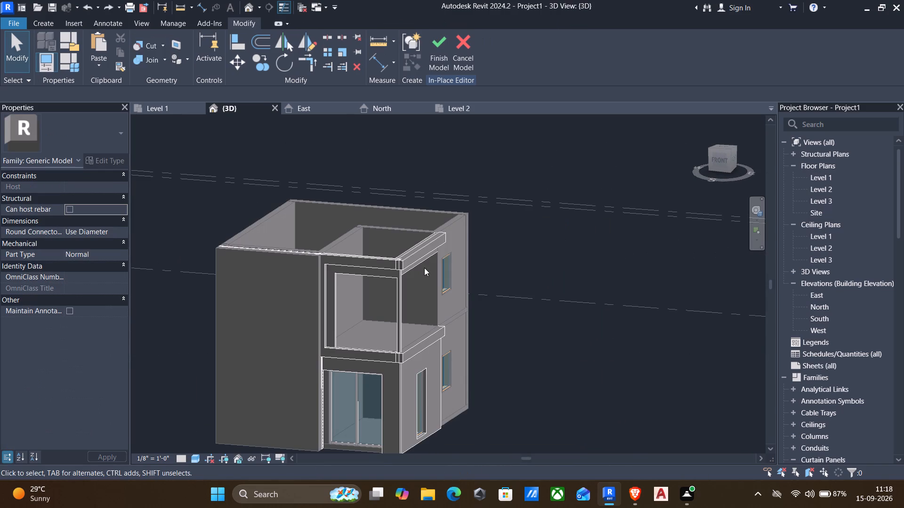
Cancel the in-place facade model's editing session and discard its changes.
{"action": "left_click", "coordinate": [457, 51]}
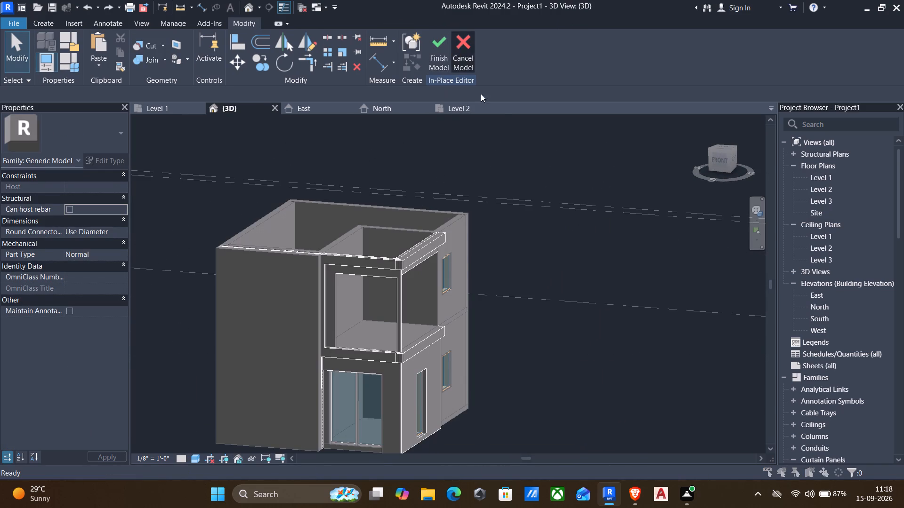
{"action": "left_click", "coordinate": [473, 262]}
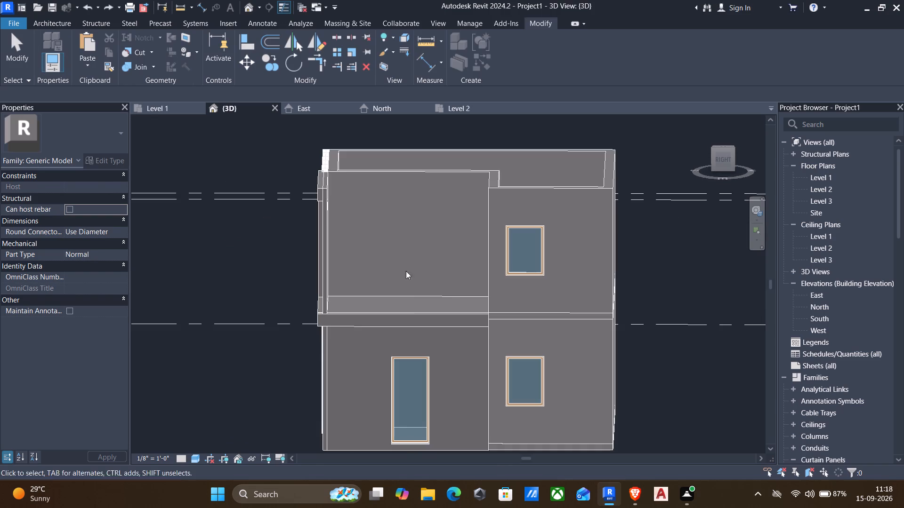
Check the terrace from the front and side, and create a new in-place component in the Generic Models category with the default name.
{"action": "middle_click_drag", "start_coordinate": [384, 260], "coordinate": [513, 257], "text": "shift"}
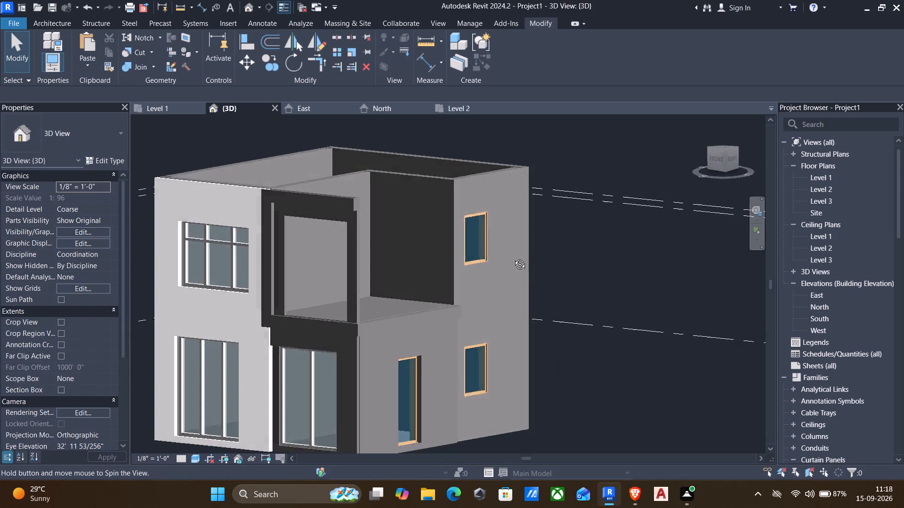
{"action": "middle_click_drag", "start_coordinate": [513, 257], "coordinate": [365, 280], "text": "shift"}
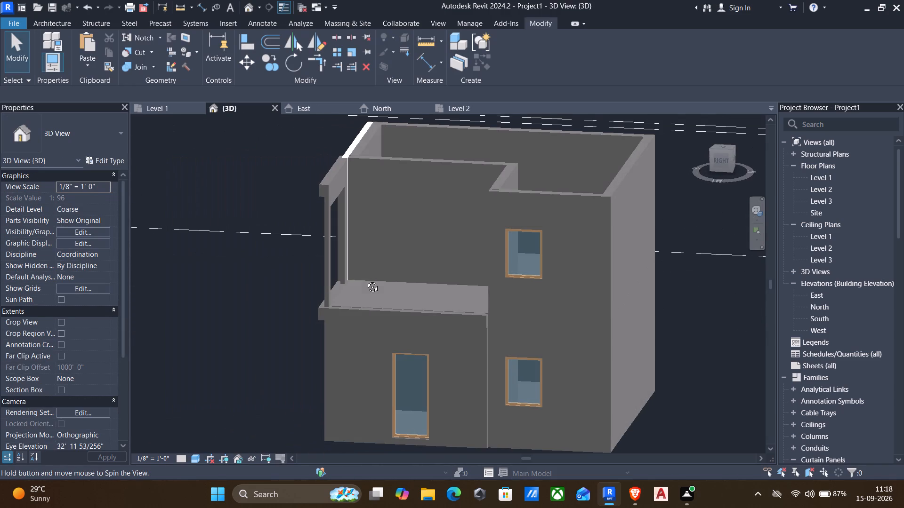
{"action": "middle_click_drag", "start_coordinate": [365, 280], "coordinate": [435, 272], "text": "shift"}
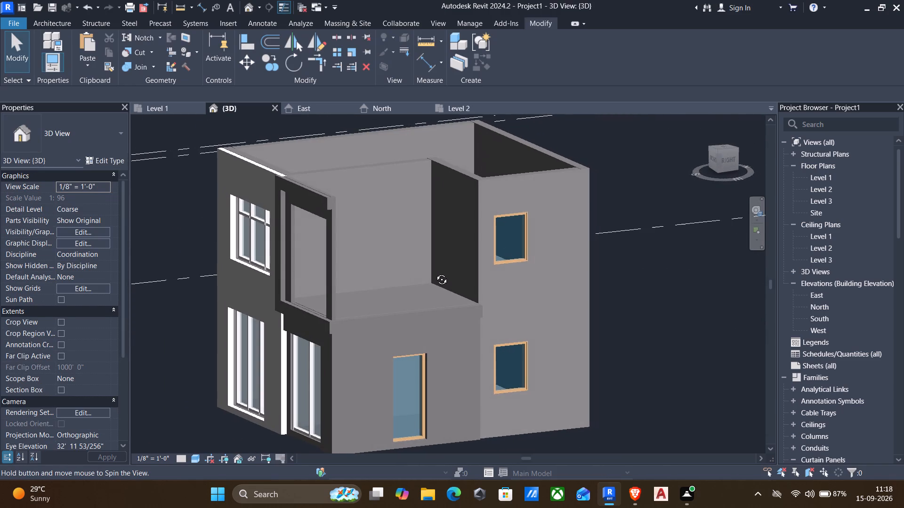
{"action": "middle_click_drag", "start_coordinate": [435, 272], "coordinate": [495, 271], "text": "shift"}
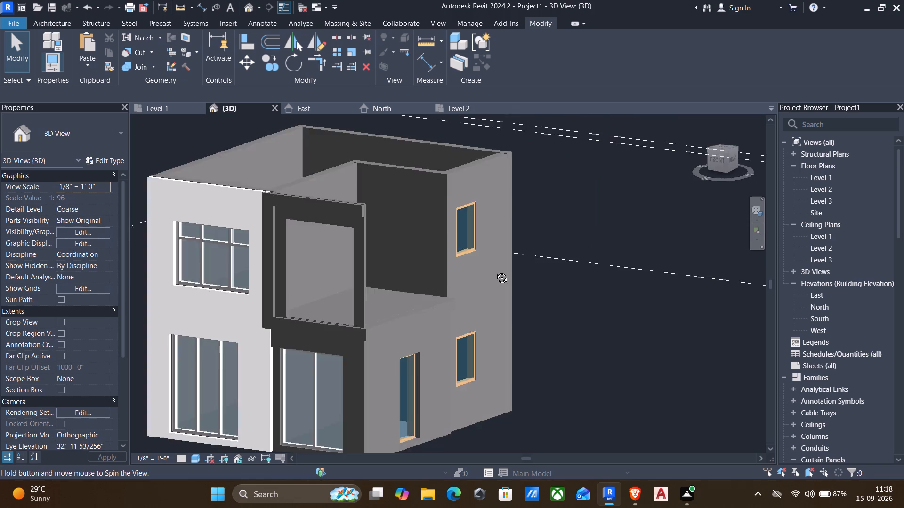
{"action": "middle_click_drag", "start_coordinate": [495, 271], "coordinate": [284, 294], "text": "shift"}
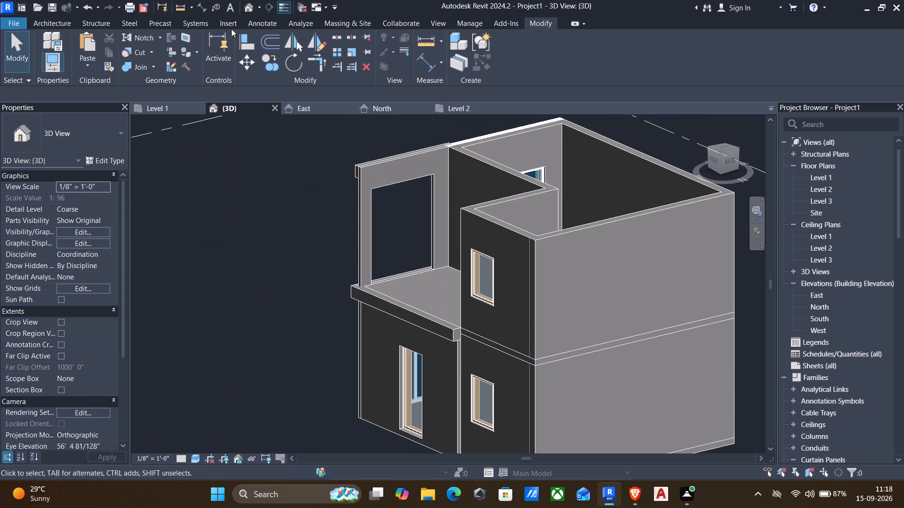
{"action": "left_click", "coordinate": [63, 25]}
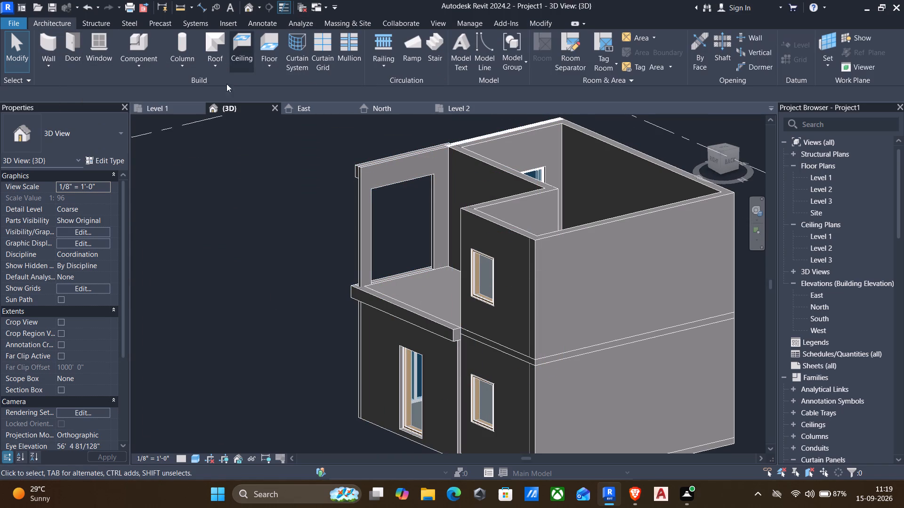
{"action": "left_click", "coordinate": [142, 65]}
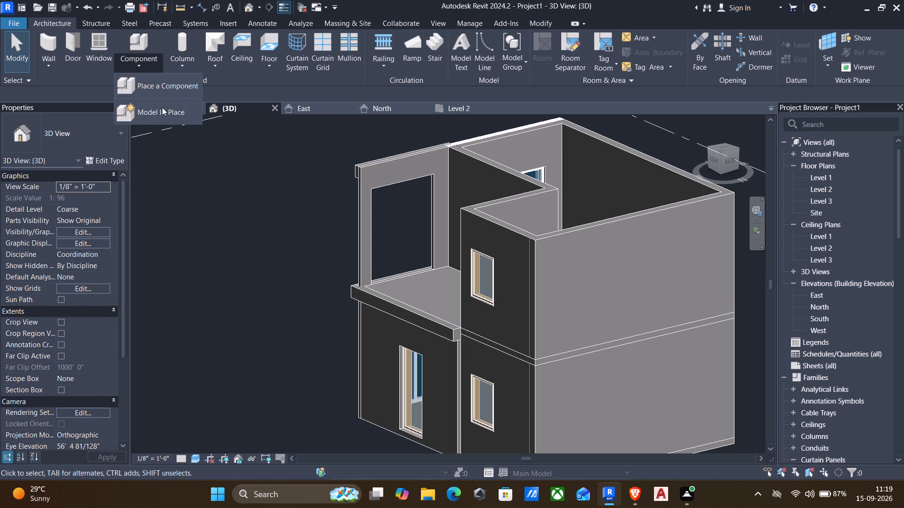
{"action": "left_click", "coordinate": [161, 108]}
{"action": "scroll", "coordinate": [427, 219], "scroll_direction": "down", "scroll_amount": 2}
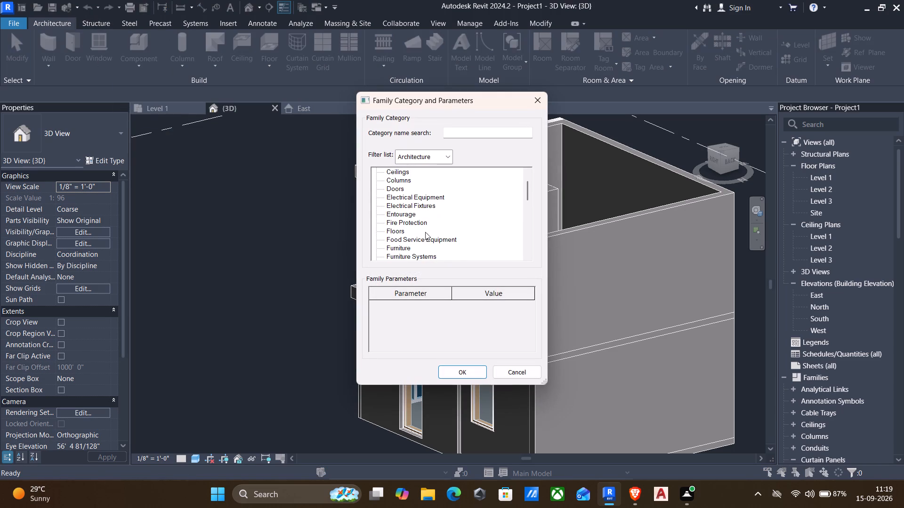
{"action": "scroll", "coordinate": [403, 246], "scroll_direction": "down", "scroll_amount": 2}
{"action": "left_click", "coordinate": [393, 243]}
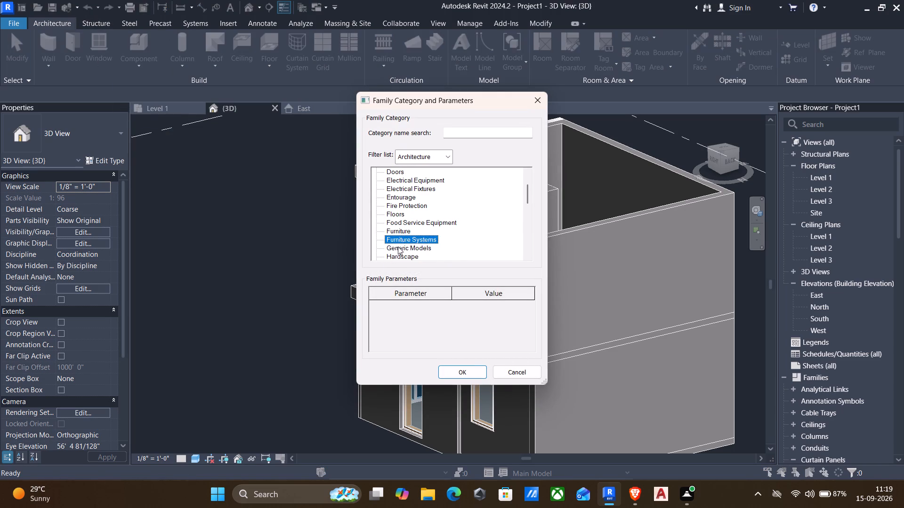
{"action": "left_click", "coordinate": [399, 247]}
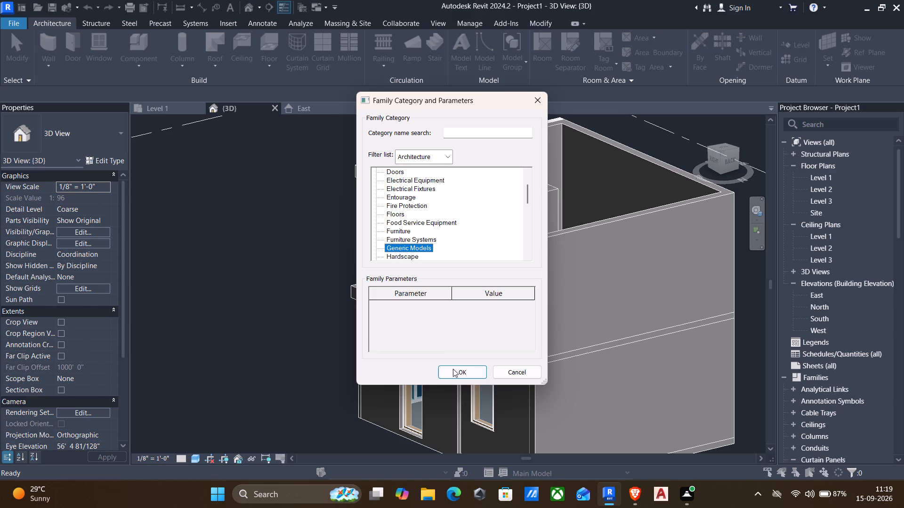
{"action": "left_click", "coordinate": [453, 370]}
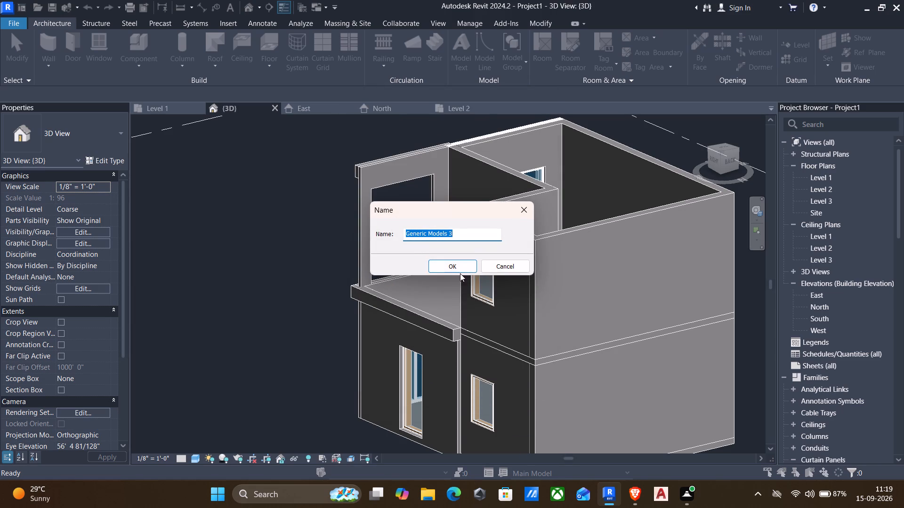
{"action": "left_click", "coordinate": [455, 269]}
Pick the inner face of the existing façade frame beside the terrace as the work plane.
{"action": "middle_click_drag", "start_coordinate": [366, 205], "coordinate": [321, 241]}
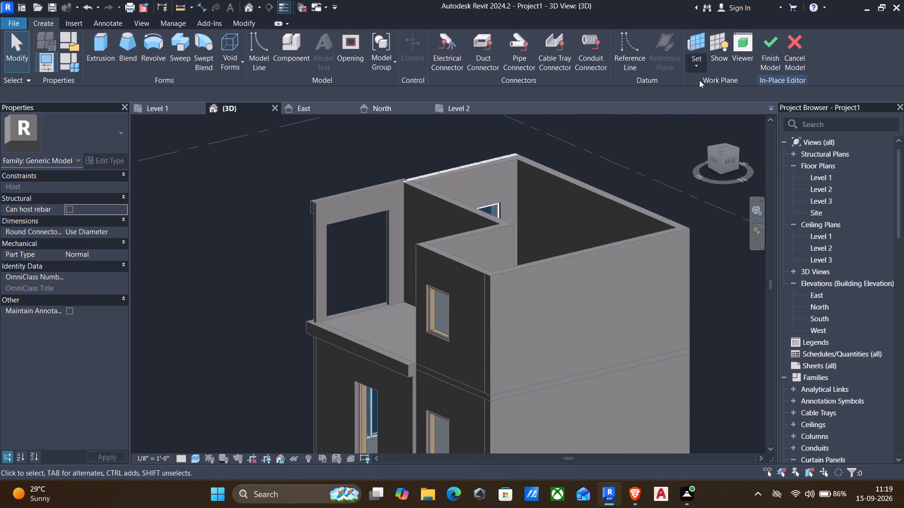
{"action": "left_click", "coordinate": [694, 68]}
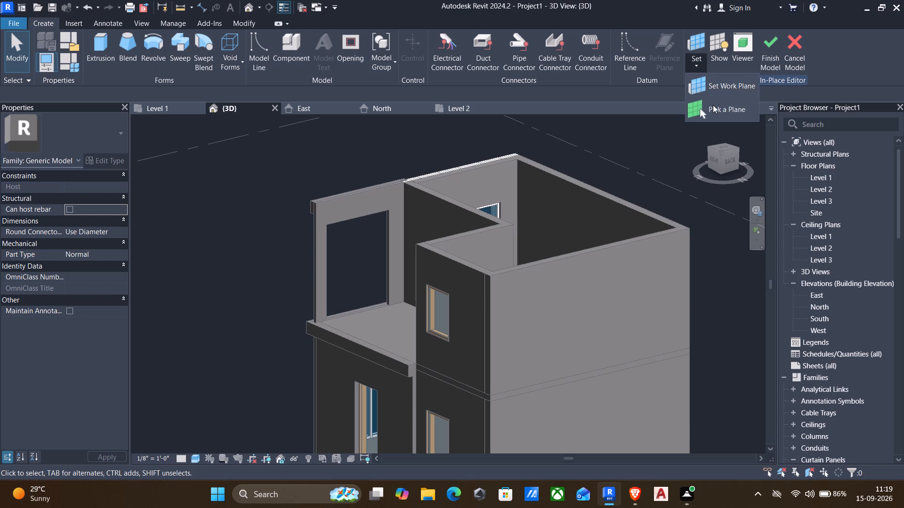
{"action": "left_click", "coordinate": [713, 106]}
{"action": "middle_click_drag", "start_coordinate": [294, 207], "coordinate": [259, 213], "text": "shift"}
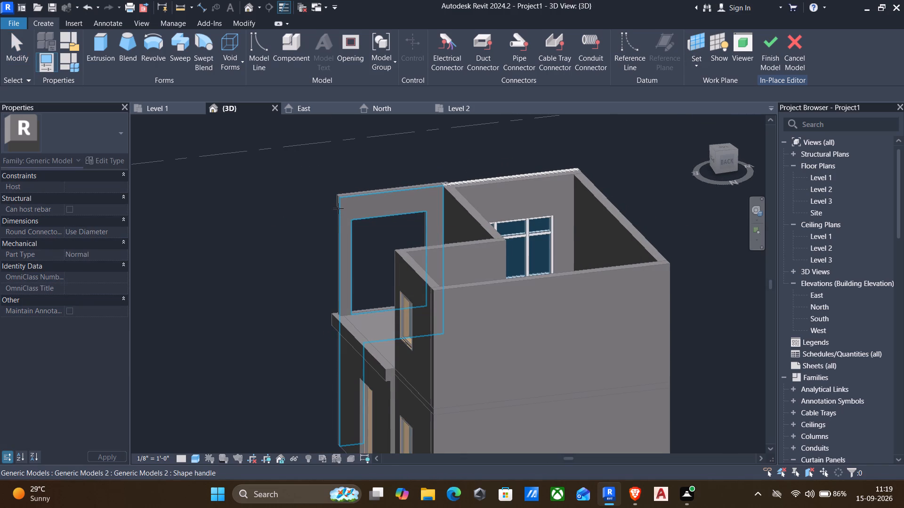
{"action": "scroll", "coordinate": [338, 208], "scroll_direction": "up", "scroll_amount": 2}
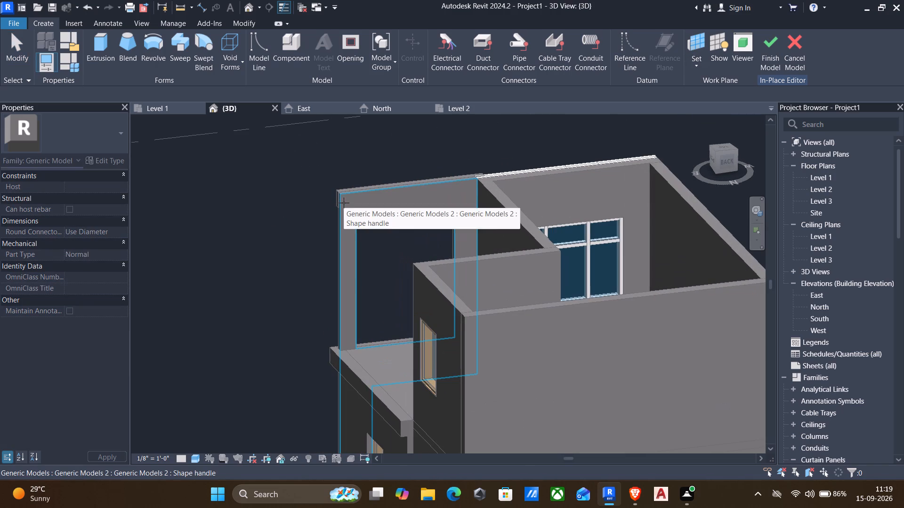
{"action": "left_click", "coordinate": [344, 203]}
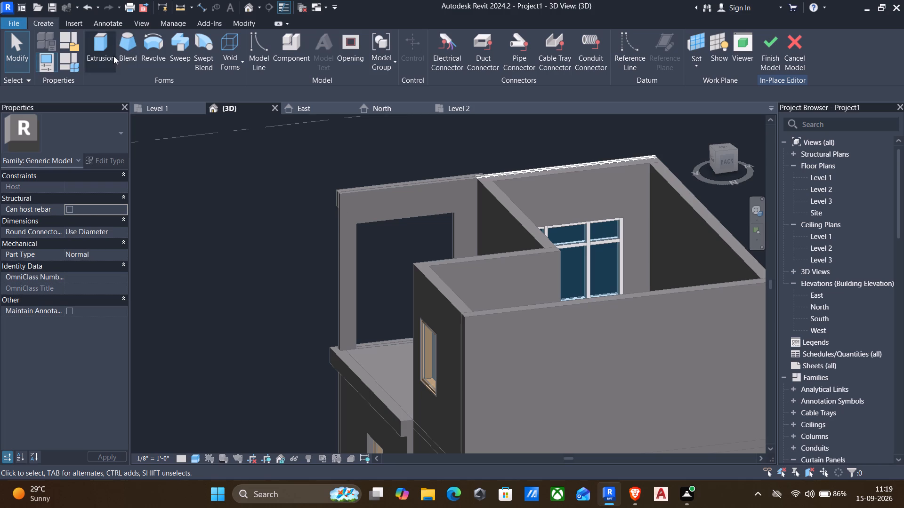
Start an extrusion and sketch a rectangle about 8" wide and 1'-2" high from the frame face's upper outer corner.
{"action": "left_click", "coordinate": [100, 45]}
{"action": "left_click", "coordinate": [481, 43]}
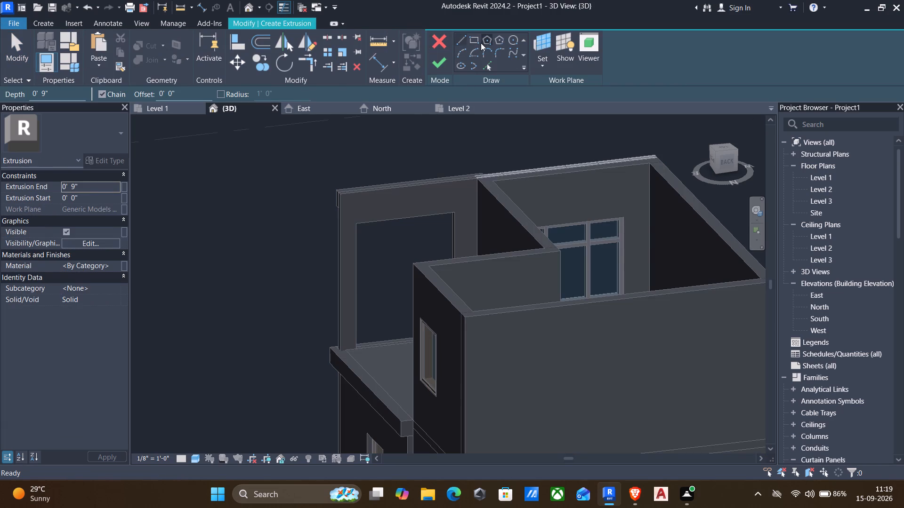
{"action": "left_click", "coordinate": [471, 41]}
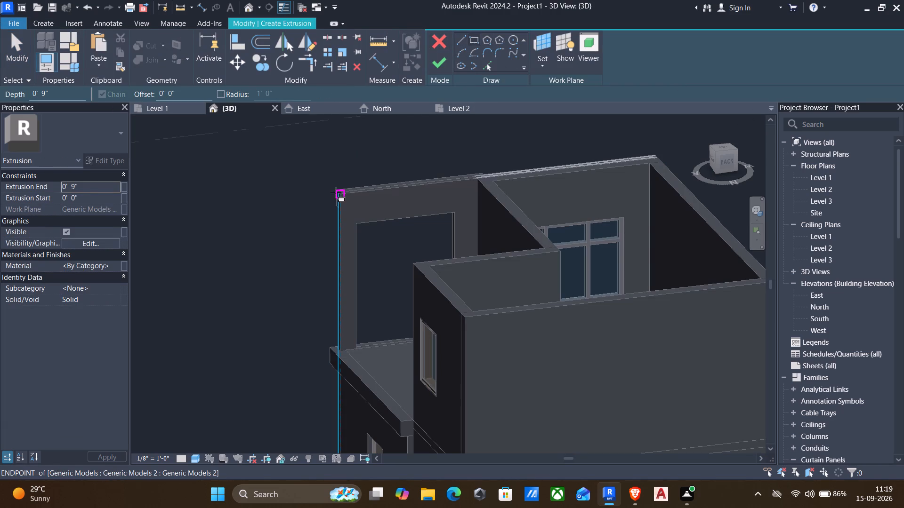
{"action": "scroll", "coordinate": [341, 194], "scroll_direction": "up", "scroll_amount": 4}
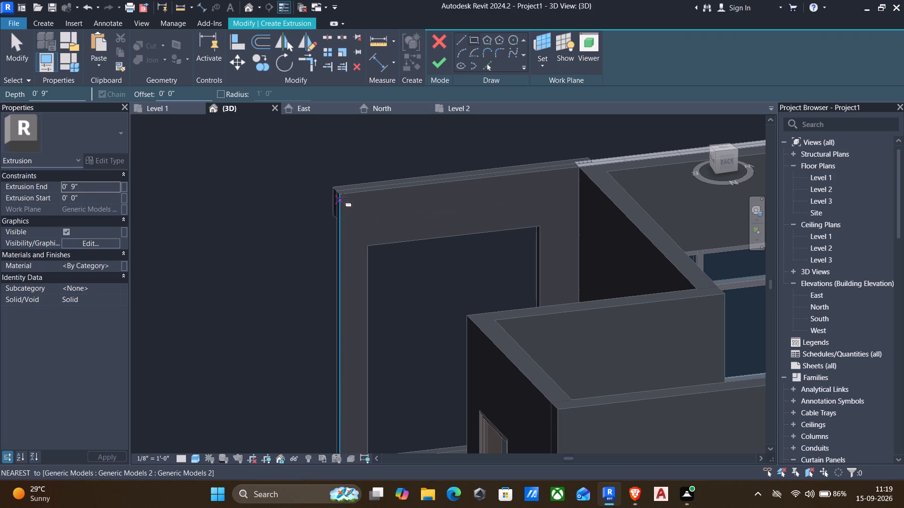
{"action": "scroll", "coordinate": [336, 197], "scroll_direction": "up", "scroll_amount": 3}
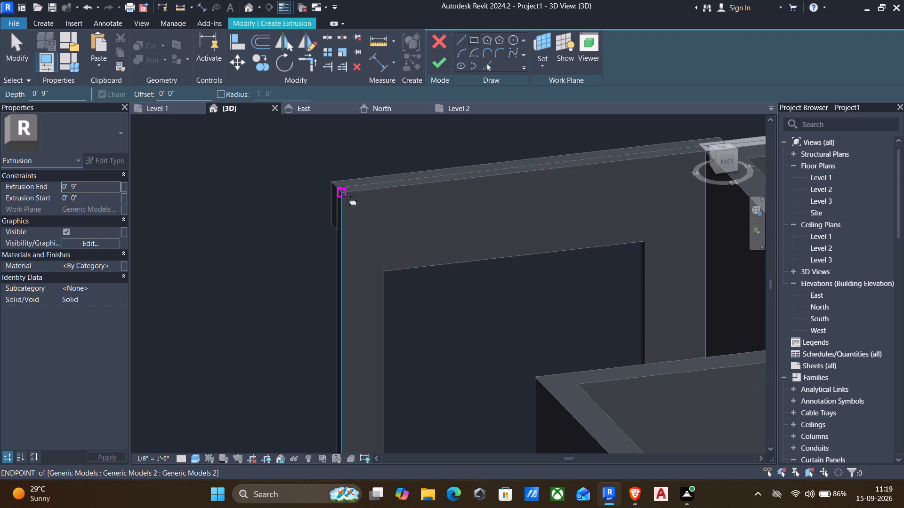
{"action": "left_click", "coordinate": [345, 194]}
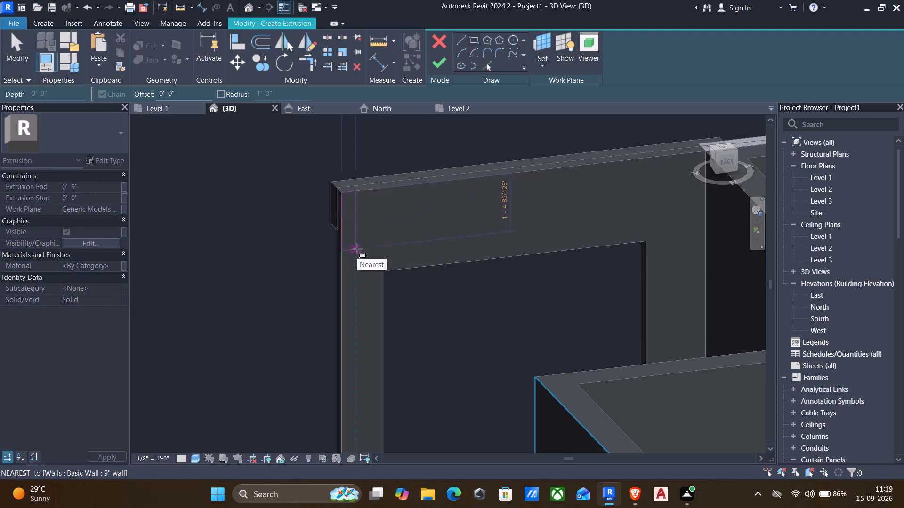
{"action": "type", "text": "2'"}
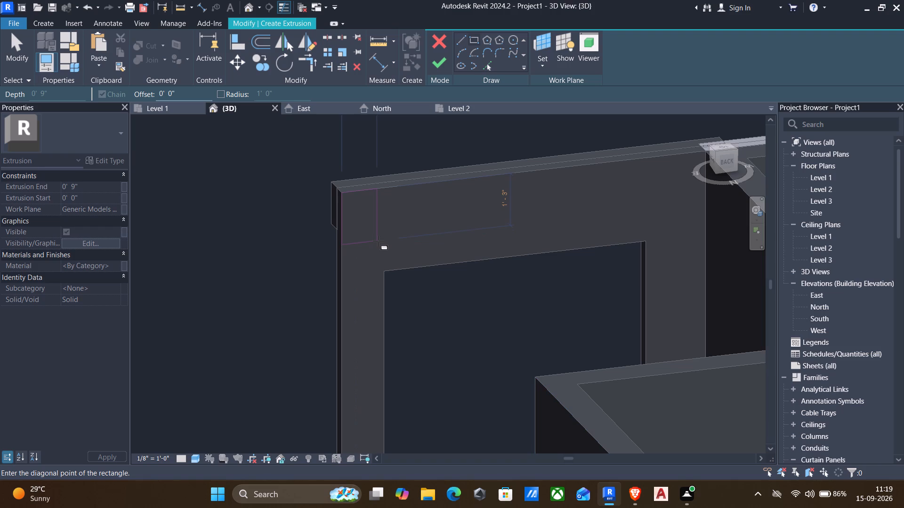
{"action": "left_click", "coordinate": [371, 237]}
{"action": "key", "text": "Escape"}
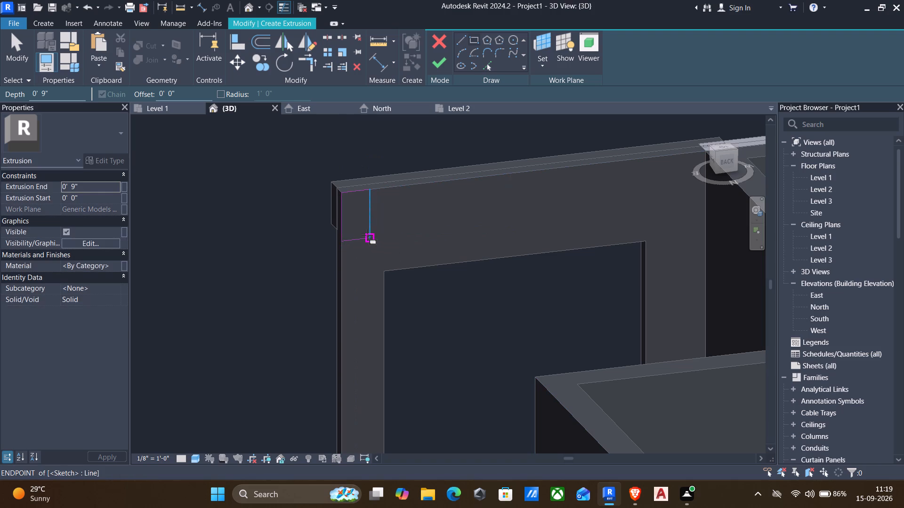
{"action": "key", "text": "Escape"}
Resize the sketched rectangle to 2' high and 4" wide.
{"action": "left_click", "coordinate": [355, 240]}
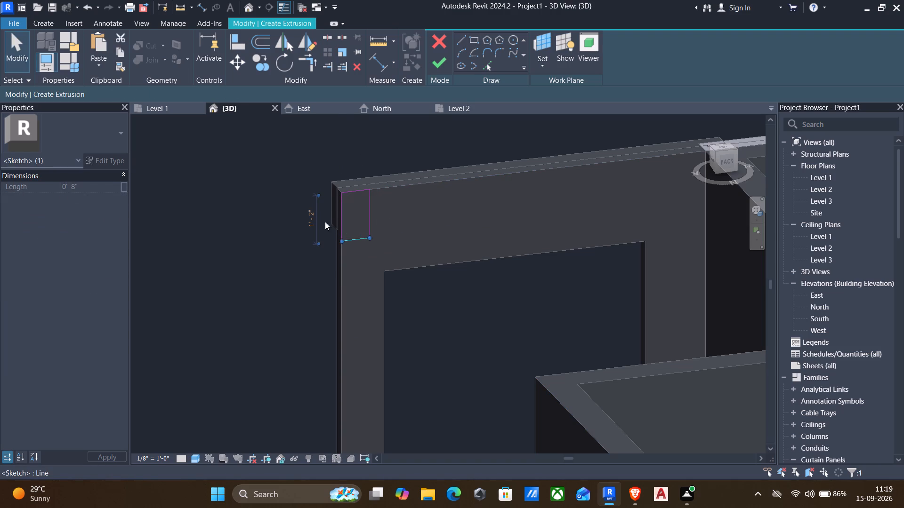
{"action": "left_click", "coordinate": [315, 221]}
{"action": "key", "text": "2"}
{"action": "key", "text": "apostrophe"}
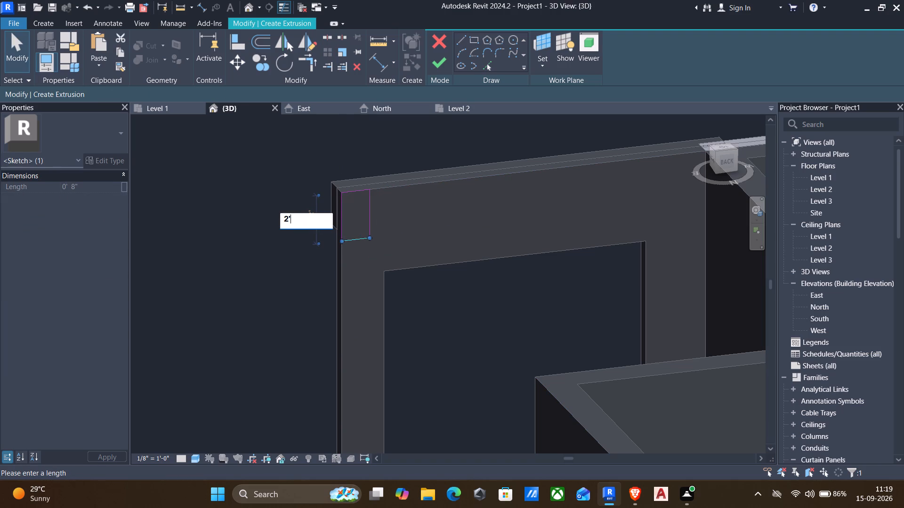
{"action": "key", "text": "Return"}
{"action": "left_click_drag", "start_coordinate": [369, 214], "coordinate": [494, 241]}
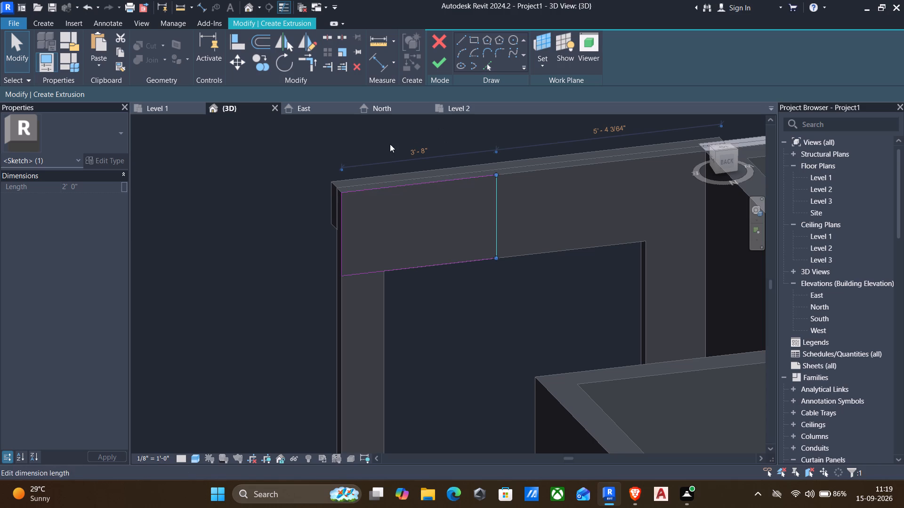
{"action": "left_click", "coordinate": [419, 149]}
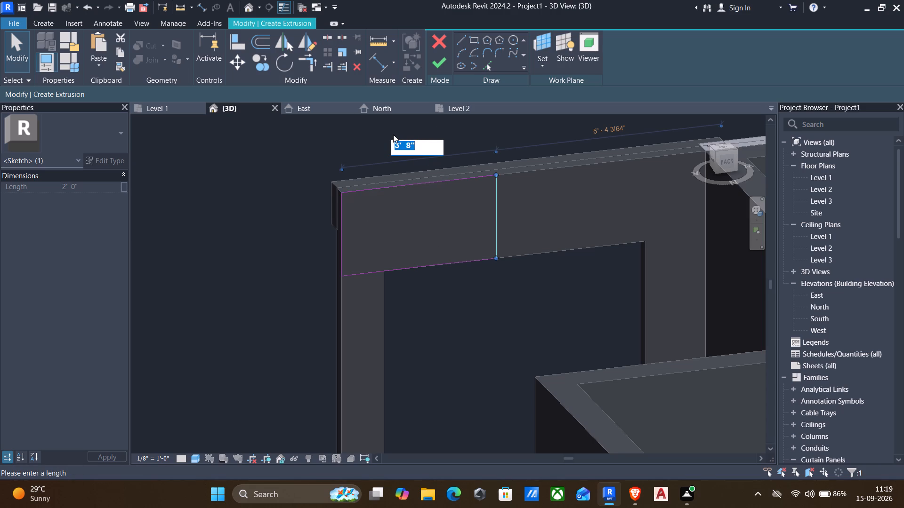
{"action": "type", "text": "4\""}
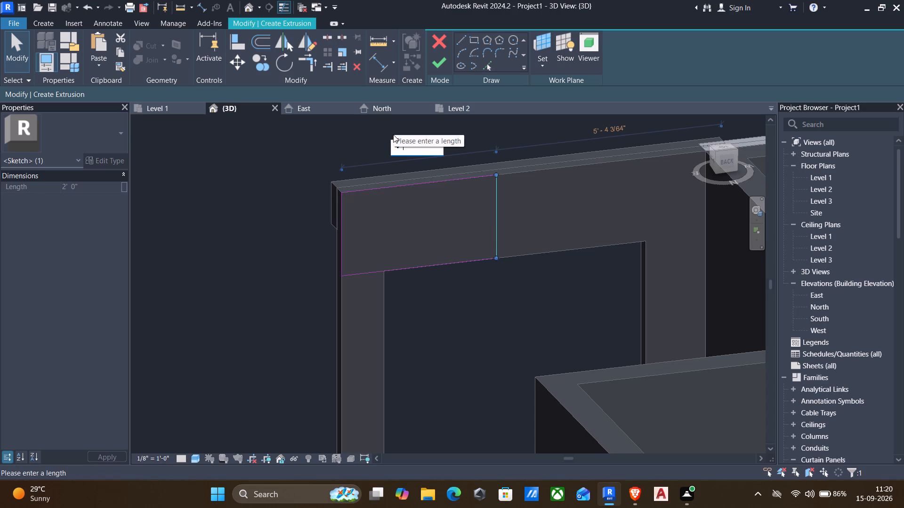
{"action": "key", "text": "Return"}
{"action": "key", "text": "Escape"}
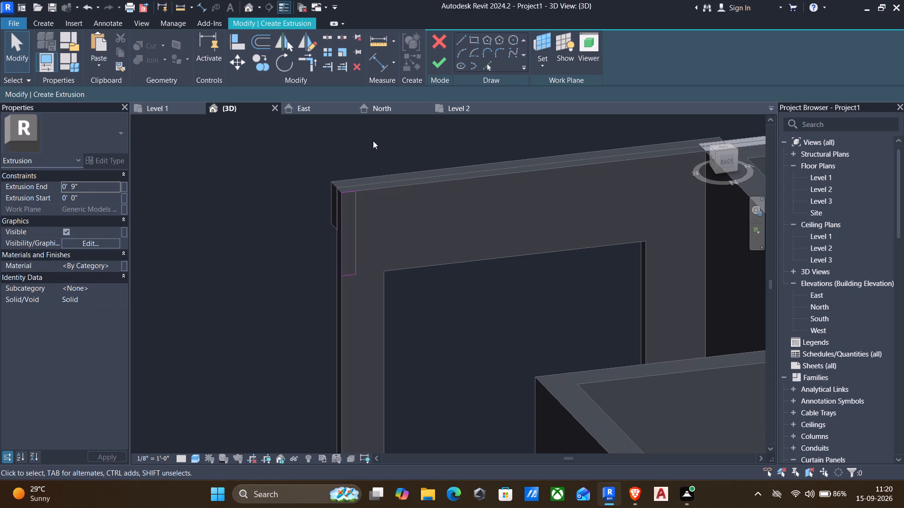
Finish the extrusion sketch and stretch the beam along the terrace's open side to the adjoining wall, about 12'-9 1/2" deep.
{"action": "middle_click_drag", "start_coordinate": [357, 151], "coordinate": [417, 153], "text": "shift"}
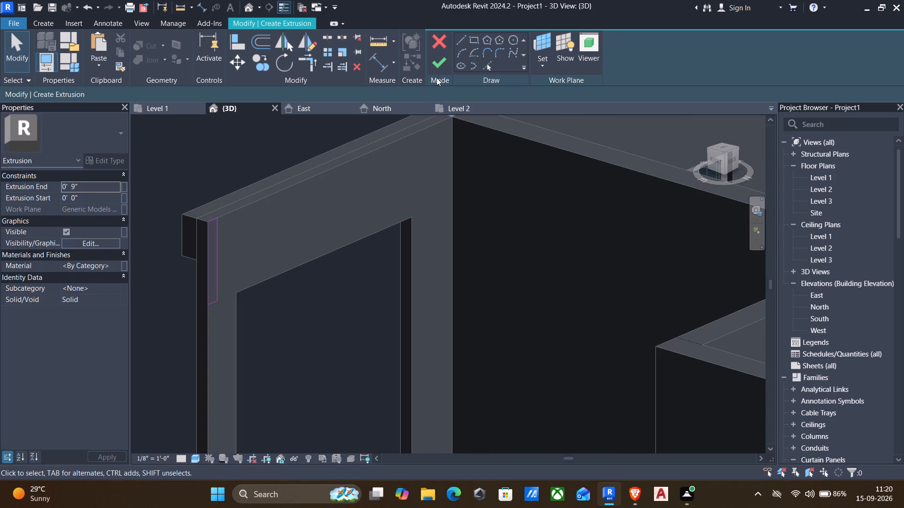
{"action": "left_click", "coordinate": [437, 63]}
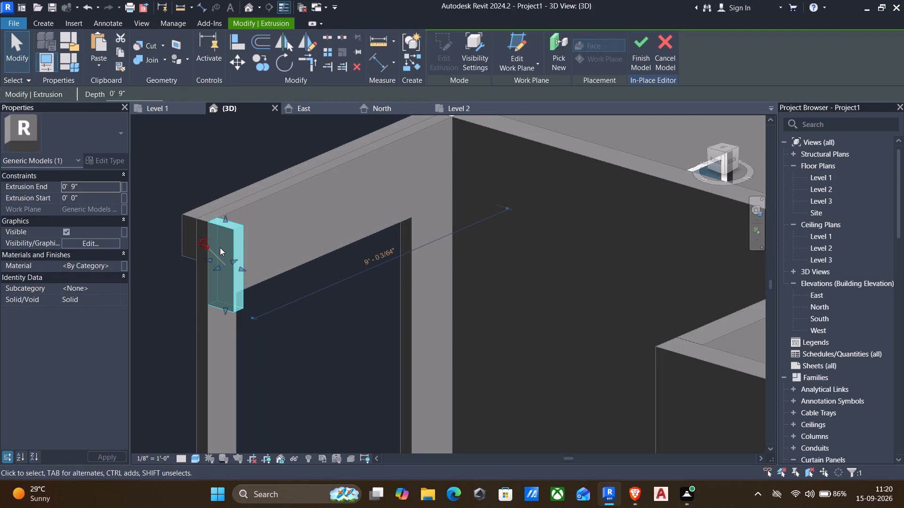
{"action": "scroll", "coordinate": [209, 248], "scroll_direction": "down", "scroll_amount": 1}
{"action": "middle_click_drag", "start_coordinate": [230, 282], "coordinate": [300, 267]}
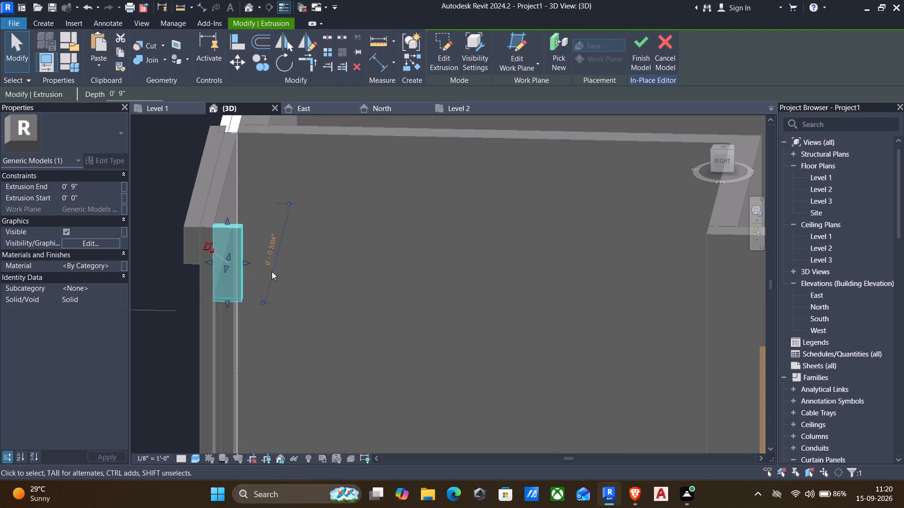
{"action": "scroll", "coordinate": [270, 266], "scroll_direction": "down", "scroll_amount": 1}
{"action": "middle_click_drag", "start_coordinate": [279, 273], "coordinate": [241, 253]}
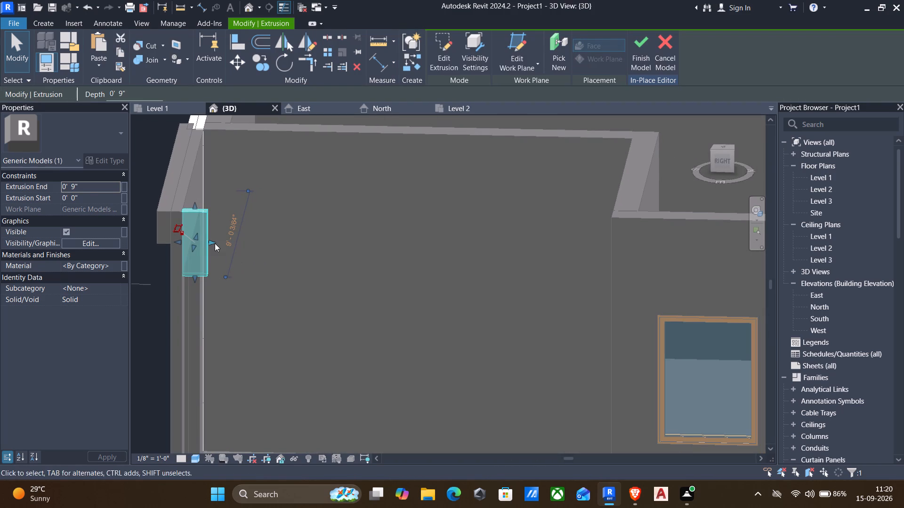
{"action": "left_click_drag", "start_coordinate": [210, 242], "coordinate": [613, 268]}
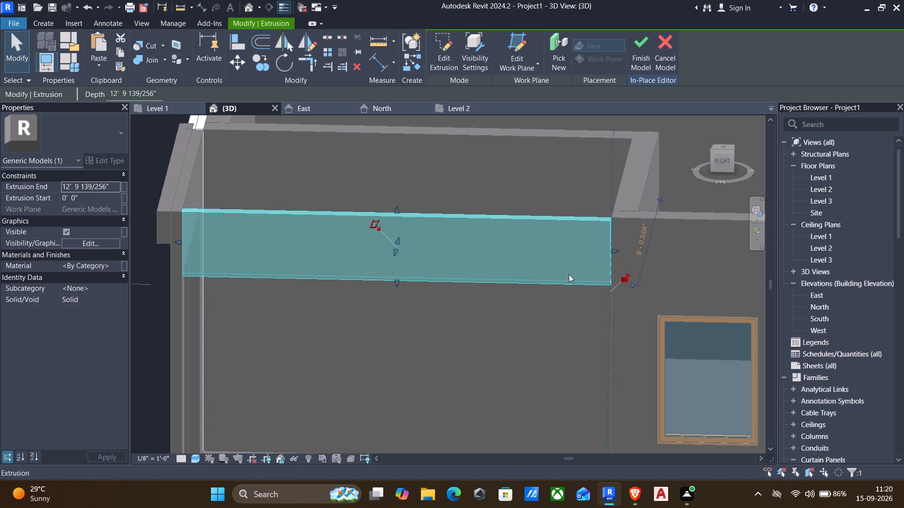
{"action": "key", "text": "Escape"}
Examine the new terrace side beam and its junctions with the façade frame and house wall from several sides.
{"action": "scroll", "coordinate": [408, 230], "scroll_direction": "down", "scroll_amount": 1}
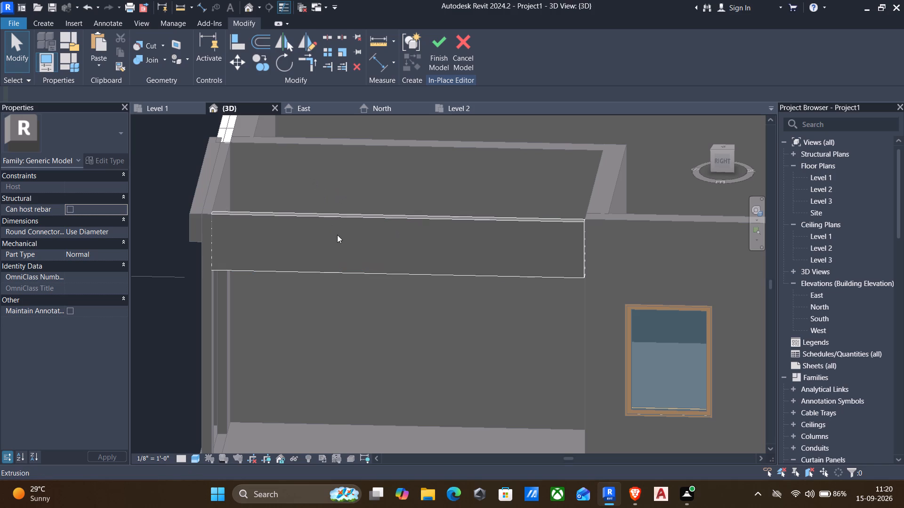
{"action": "middle_click_drag", "start_coordinate": [350, 235], "coordinate": [445, 230], "text": "shift"}
{"action": "scroll", "coordinate": [444, 246], "scroll_direction": "down", "scroll_amount": 1}
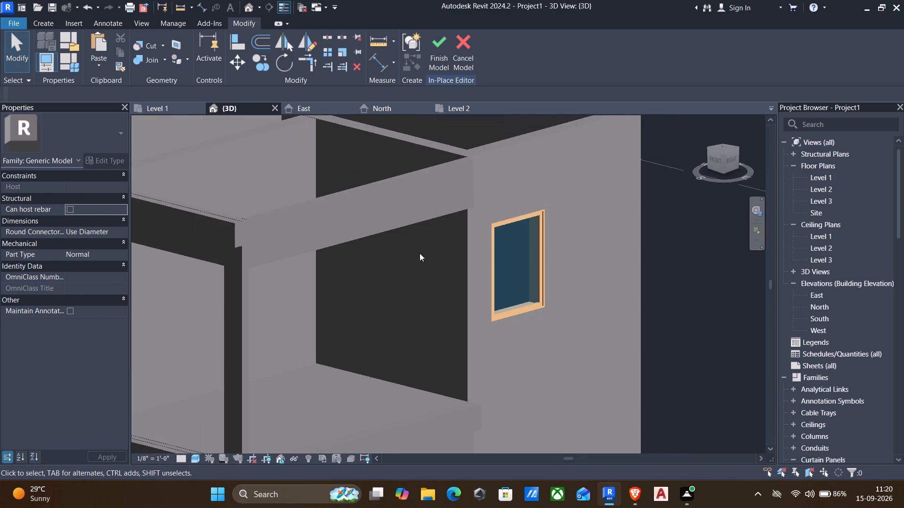
{"action": "middle_click_drag", "start_coordinate": [401, 253], "coordinate": [363, 256]}
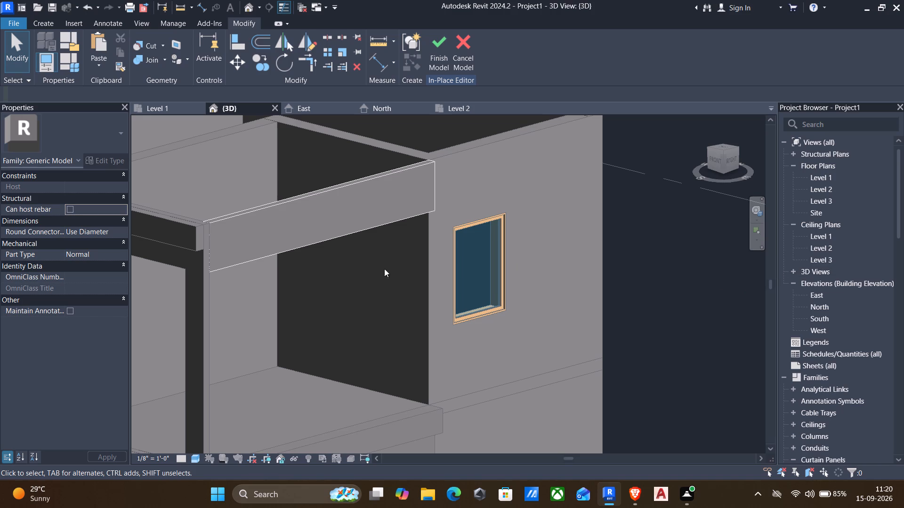
{"action": "middle_click_drag", "start_coordinate": [554, 255], "coordinate": [497, 248], "text": "shift"}
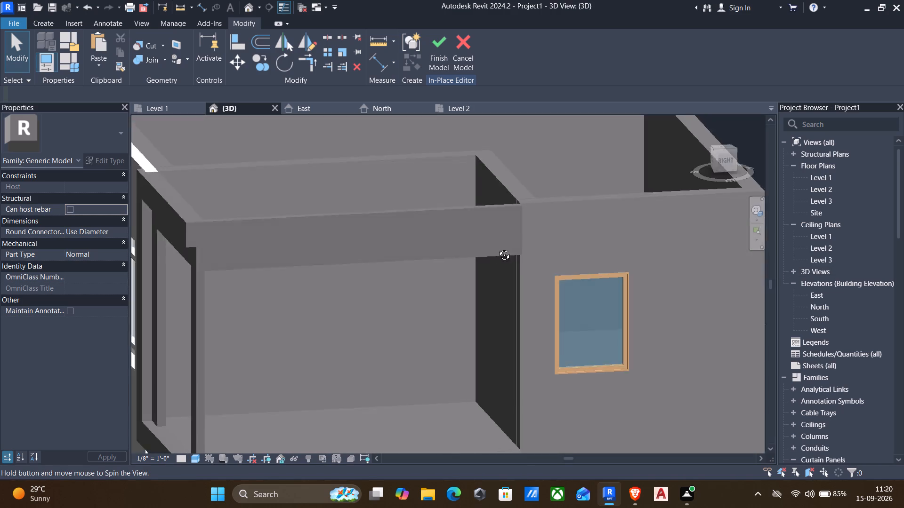
{"action": "middle_click_drag", "start_coordinate": [497, 248], "coordinate": [329, 208], "text": "shift"}
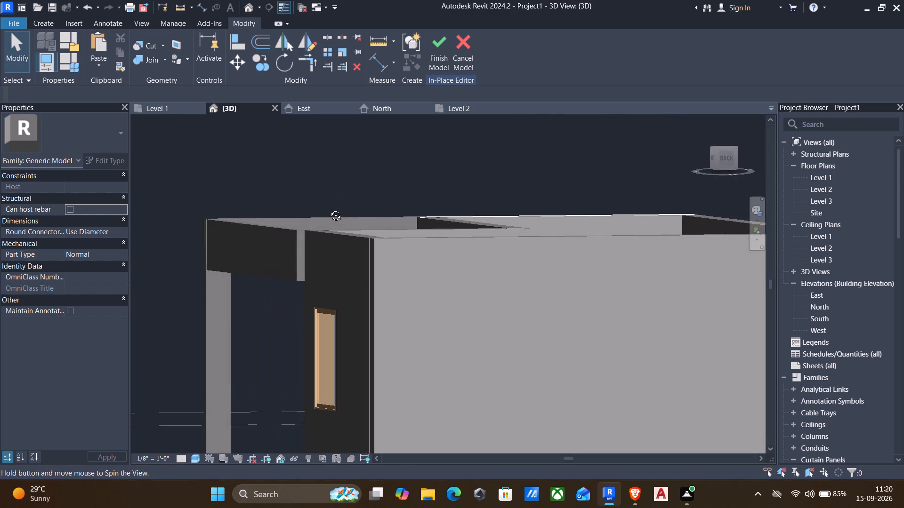
{"action": "middle_click_drag", "start_coordinate": [329, 208], "coordinate": [283, 277], "text": "shift"}
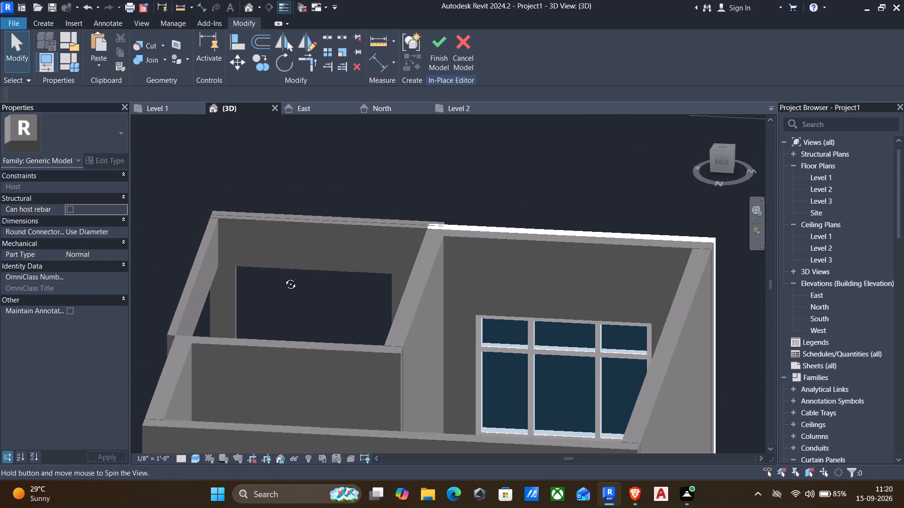
{"action": "middle_click_drag", "start_coordinate": [283, 277], "coordinate": [458, 334], "text": "shift"}
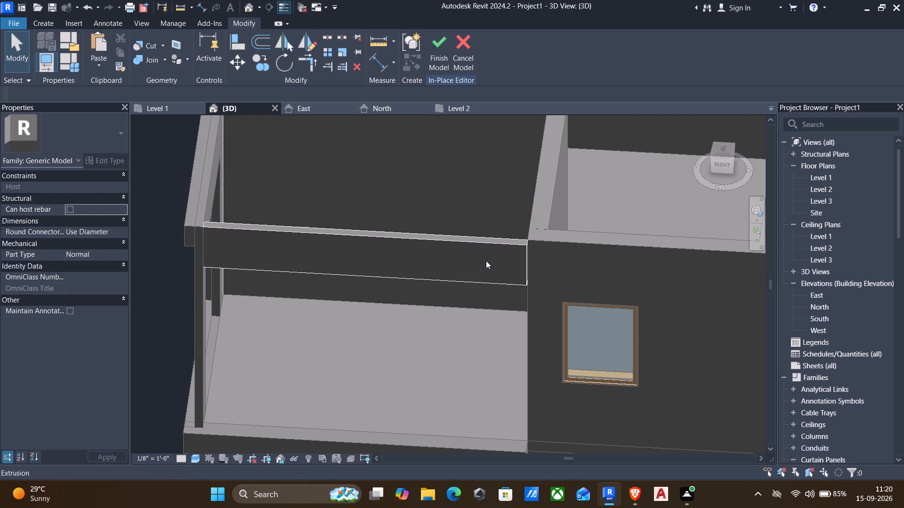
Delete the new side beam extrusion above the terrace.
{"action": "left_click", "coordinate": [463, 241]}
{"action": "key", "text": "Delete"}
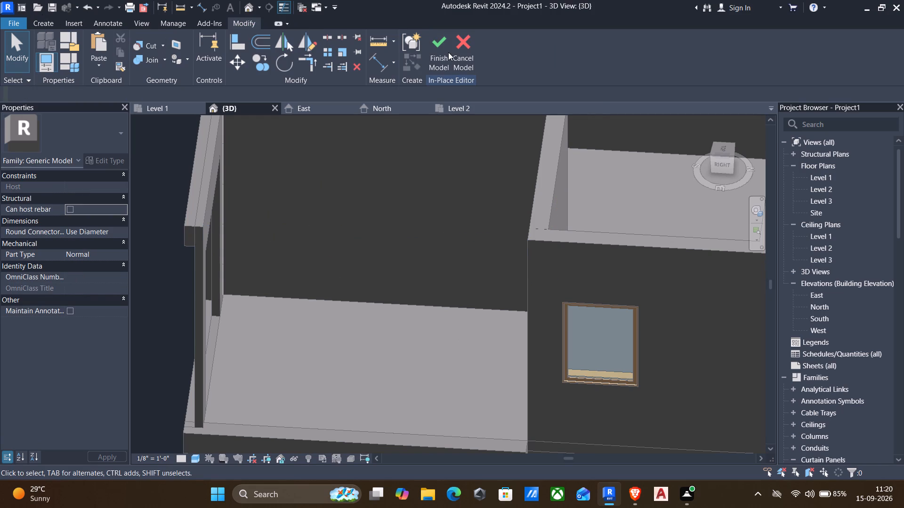
Start a new extrusion and set its work plane on the terrace-facing face of the adjoining 9" house wall.
{"action": "left_click", "coordinate": [48, 23]}
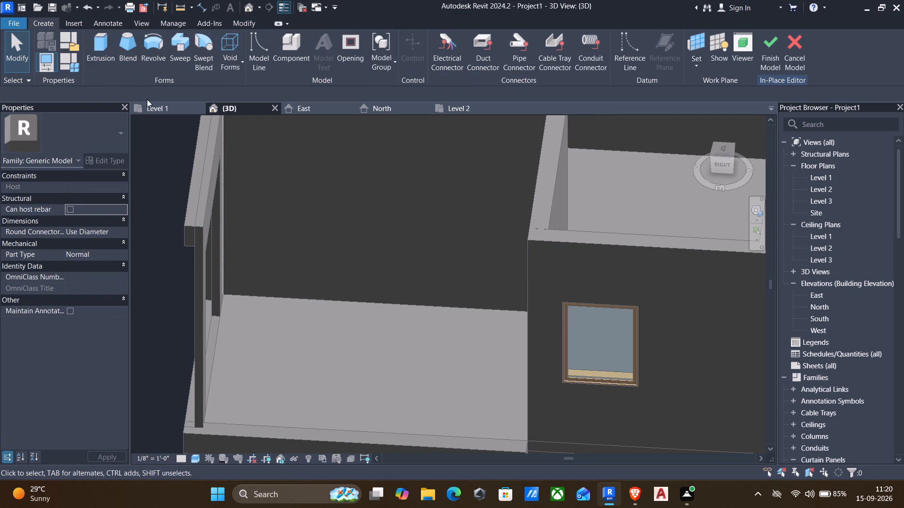
{"action": "left_click", "coordinate": [105, 43]}
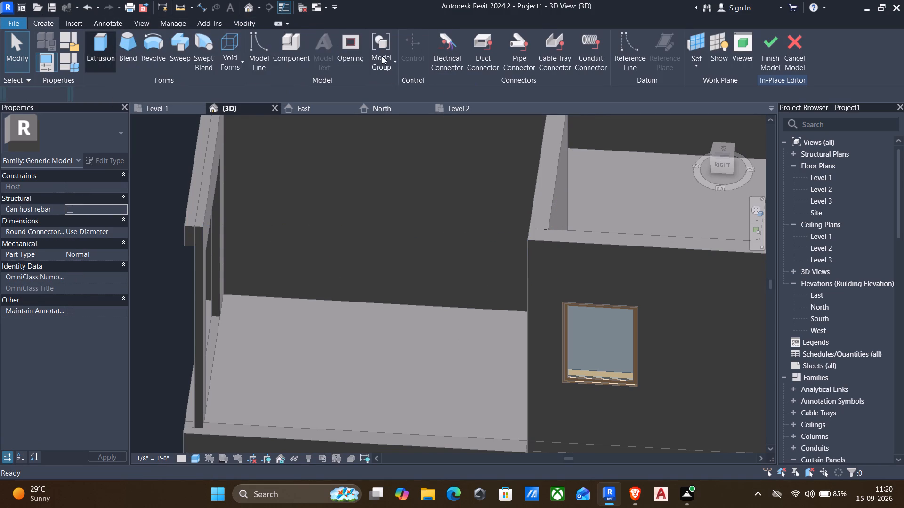
{"action": "left_click", "coordinate": [539, 67]}
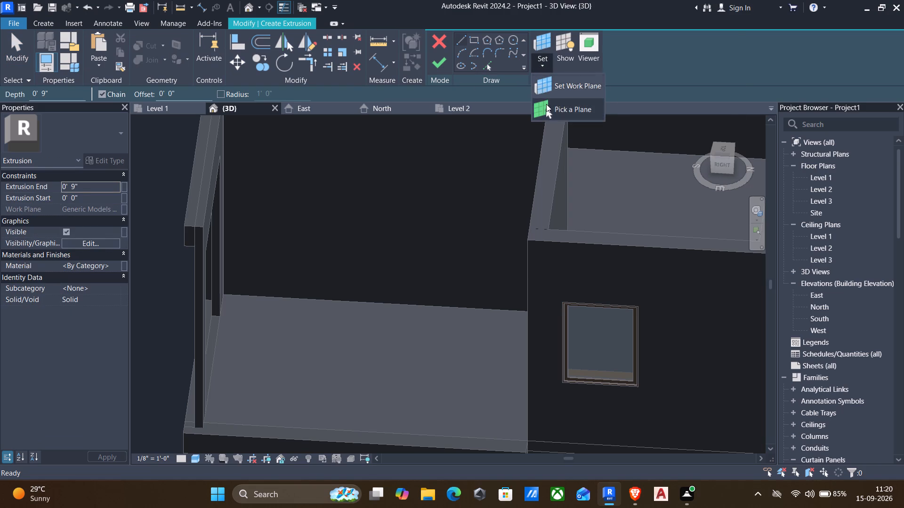
{"action": "left_click", "coordinate": [553, 107]}
{"action": "middle_click_drag", "start_coordinate": [496, 162], "coordinate": [660, 157], "text": "shift"}
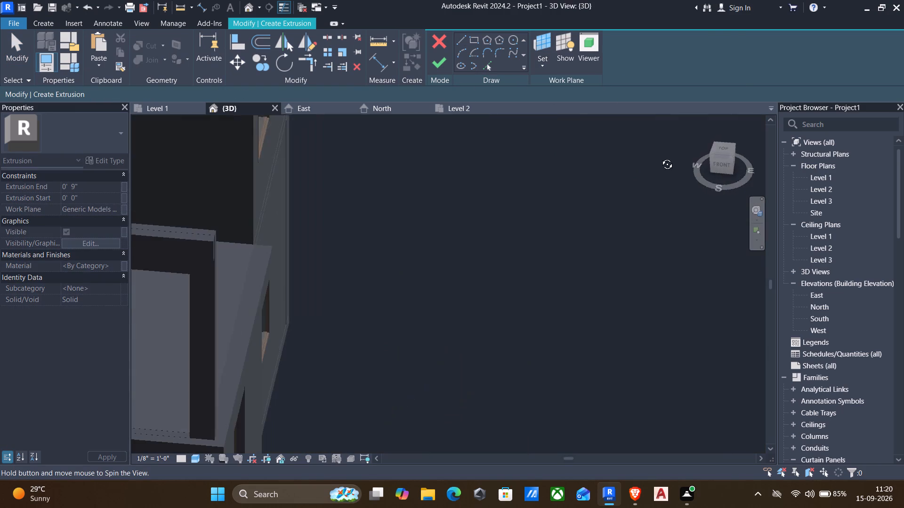
{"action": "middle_click_drag", "start_coordinate": [660, 157], "coordinate": [598, 129], "text": "shift"}
{"action": "middle_click_drag", "start_coordinate": [419, 150], "coordinate": [411, 252]}
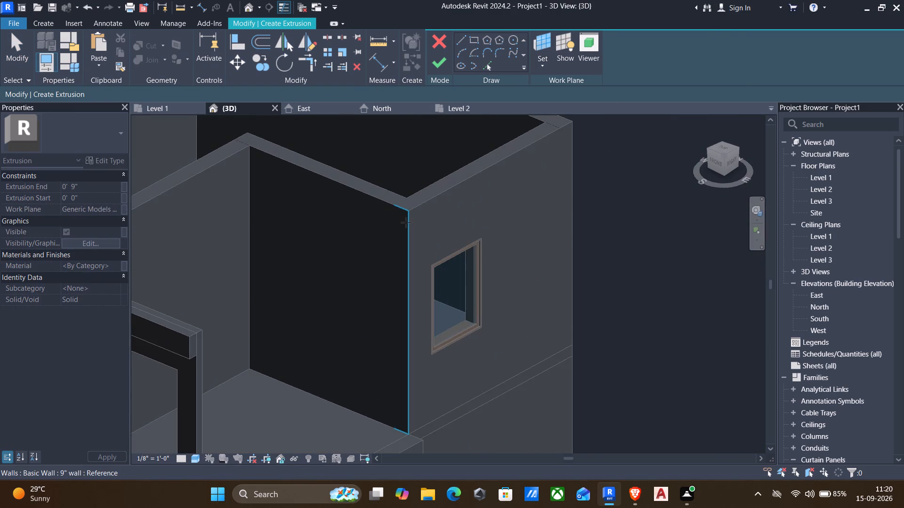
{"action": "scroll", "coordinate": [406, 222], "scroll_direction": "up", "scroll_amount": 3}
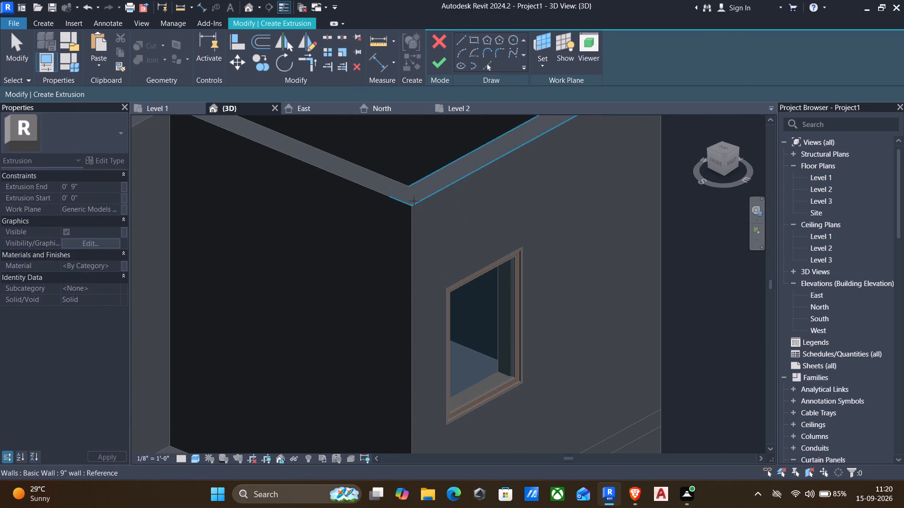
{"action": "left_click", "coordinate": [545, 65]}
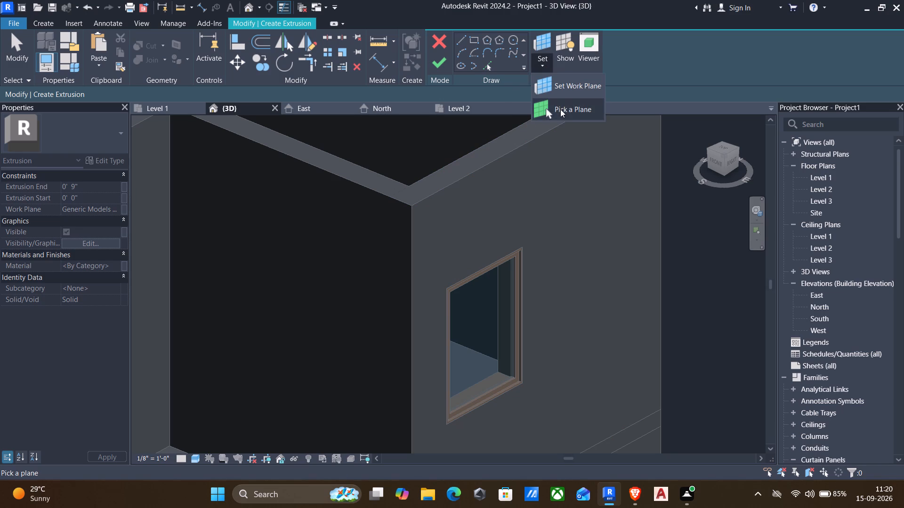
{"action": "left_click", "coordinate": [560, 109]}
{"action": "middle_click_drag", "start_coordinate": [404, 178], "coordinate": [422, 326]}
{"action": "left_click", "coordinate": [428, 259]}
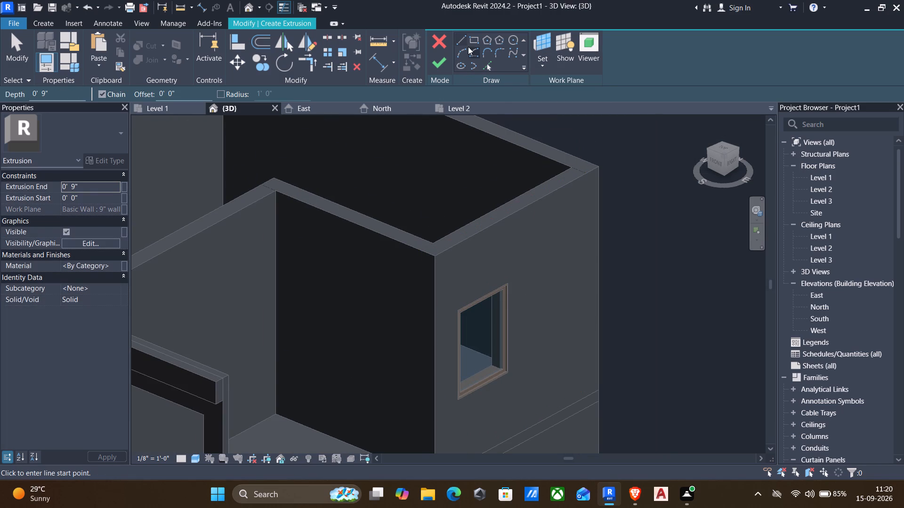
Sketch a rectangle 9" wide and about 2'-6" high down from the house wall's upper outer corner.
{"action": "left_click", "coordinate": [468, 40]}
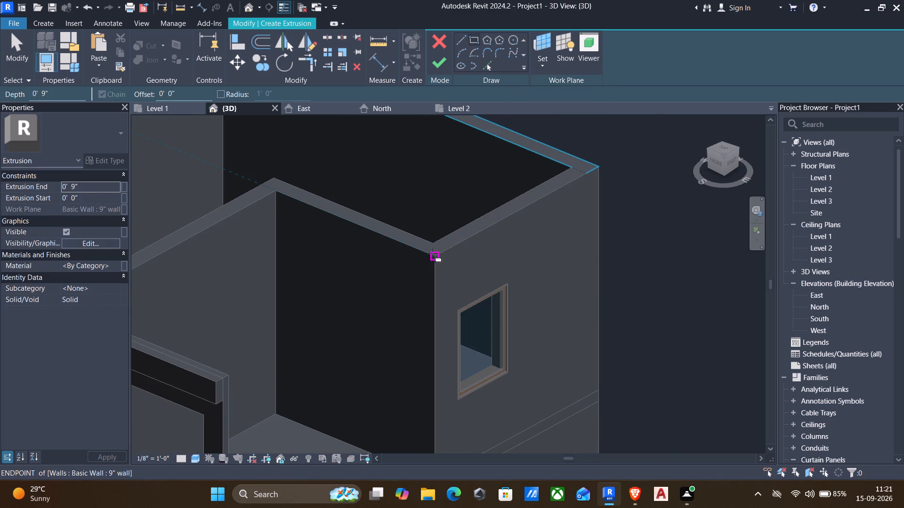
{"action": "left_click", "coordinate": [436, 254]}
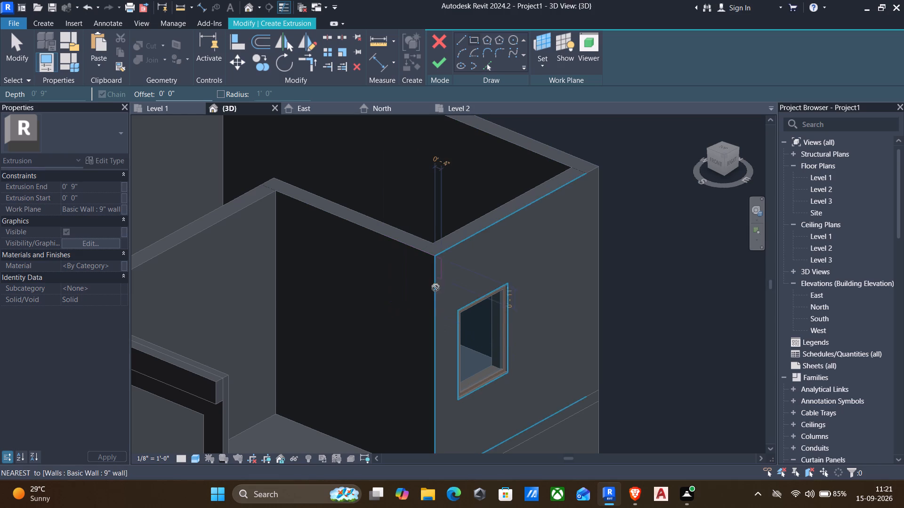
{"action": "scroll", "coordinate": [412, 289], "scroll_direction": "up", "scroll_amount": 2}
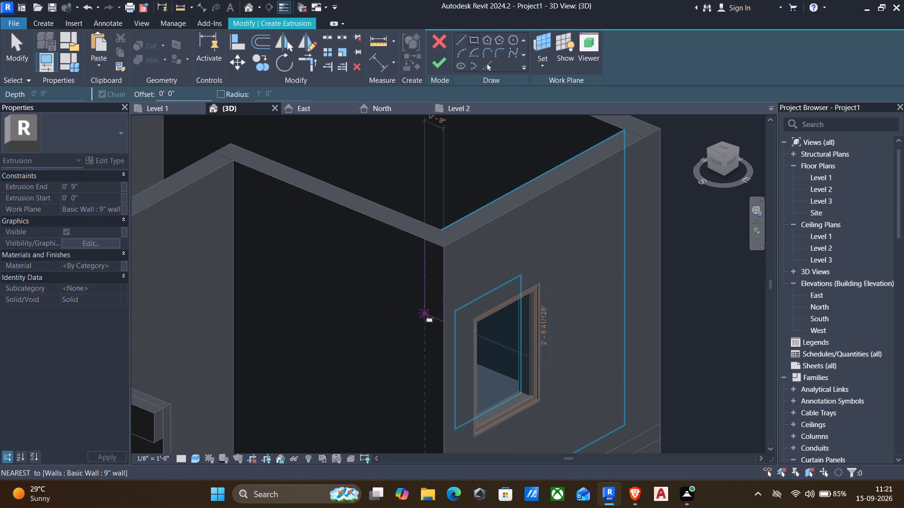
{"action": "left_click", "coordinate": [424, 313]}
{"action": "key", "text": "Escape"}
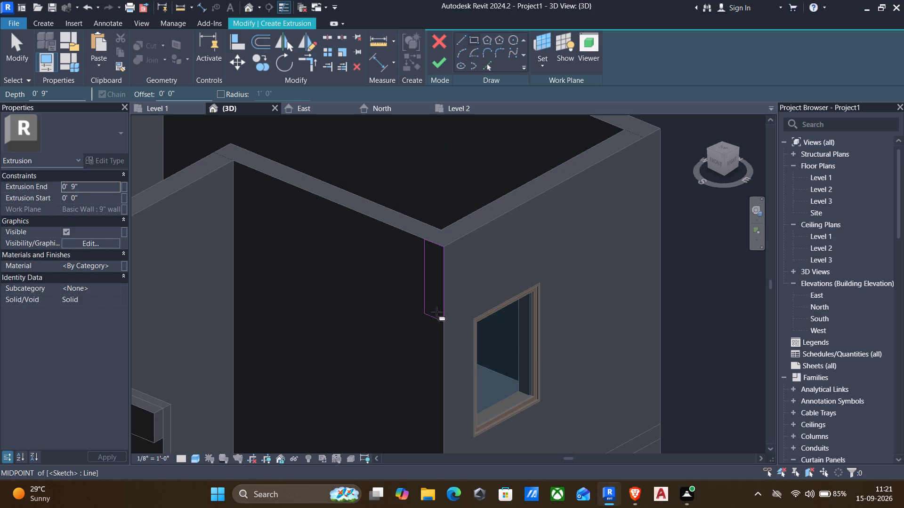
{"action": "key", "text": "Escape"}
Set the sketched rectangle's width to 4", moving its inner vertical edge.
{"action": "left_click", "coordinate": [441, 289]}
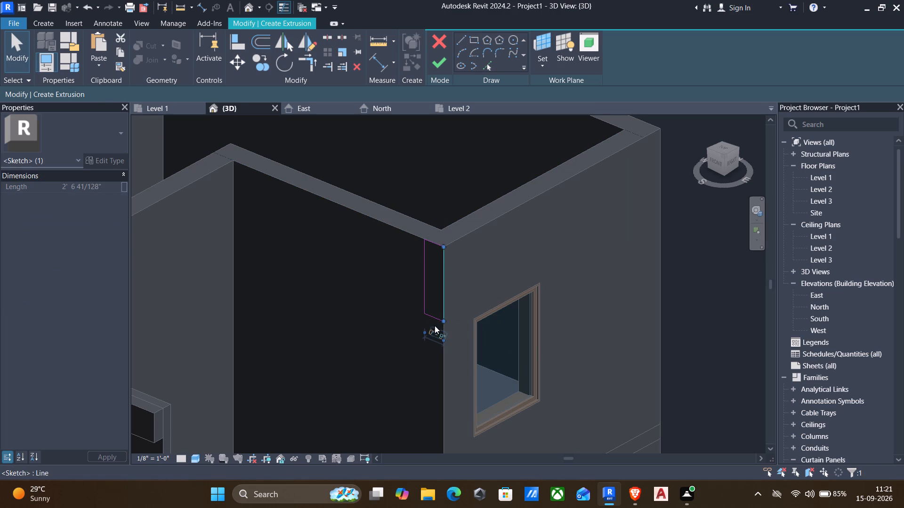
{"action": "left_click", "coordinate": [438, 335]}
{"action": "left_click", "coordinate": [431, 335]}
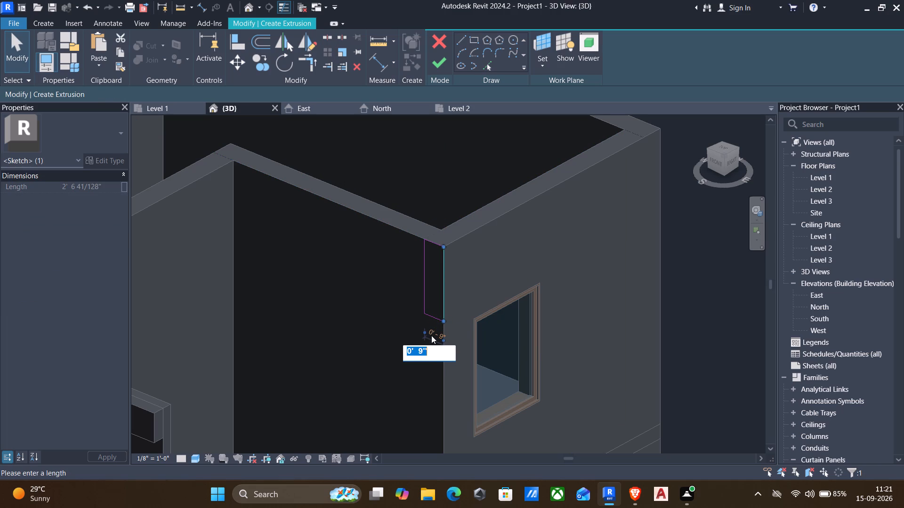
{"action": "key", "text": "Escape"}
{"action": "key", "text": "Escape"}
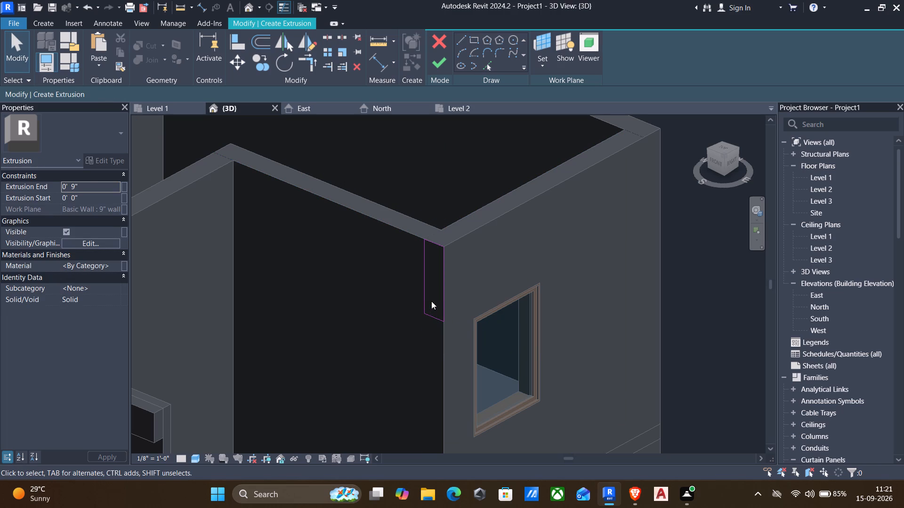
{"action": "left_click", "coordinate": [423, 298]}
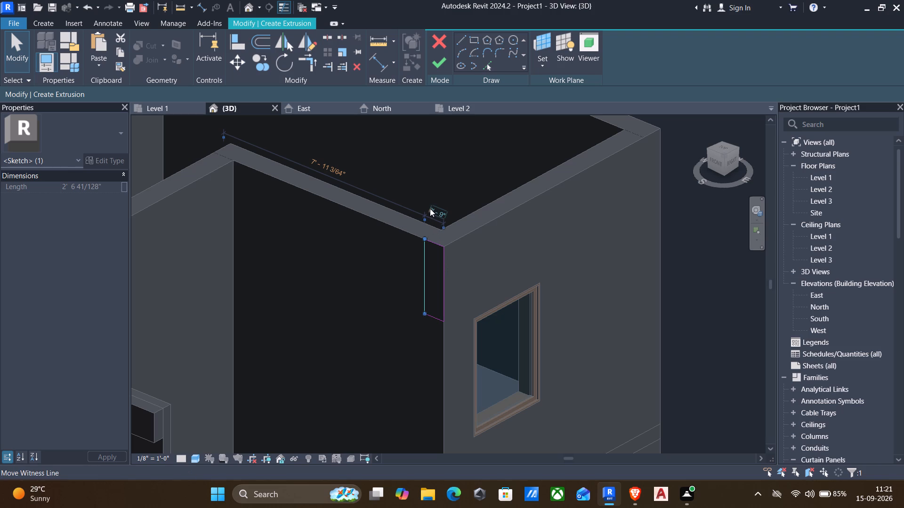
{"action": "left_click", "coordinate": [442, 214]}
{"action": "type", "text": "4\""}
{"action": "key", "text": "Return"}
Set the rectangle's height to 2' by moving its lower edge.
{"action": "scroll", "coordinate": [431, 323], "scroll_direction": "up", "scroll_amount": 2}
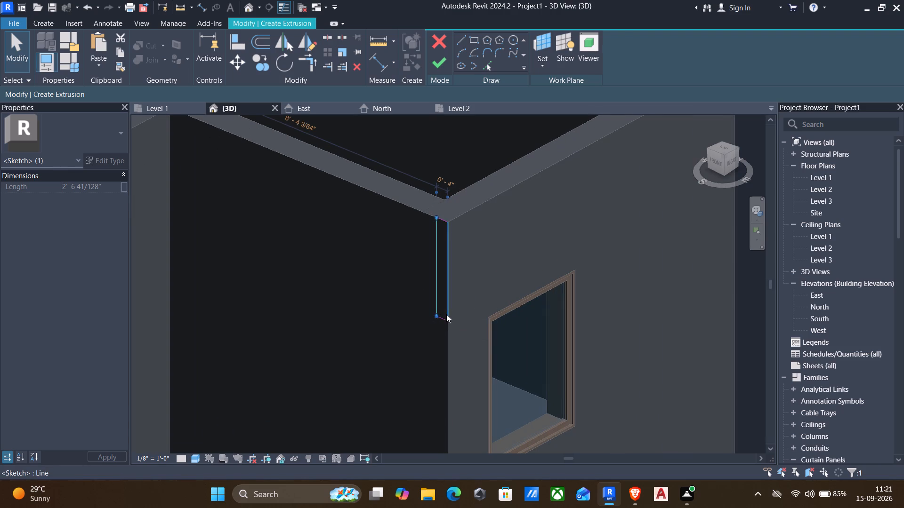
{"action": "left_click", "coordinate": [438, 317]}
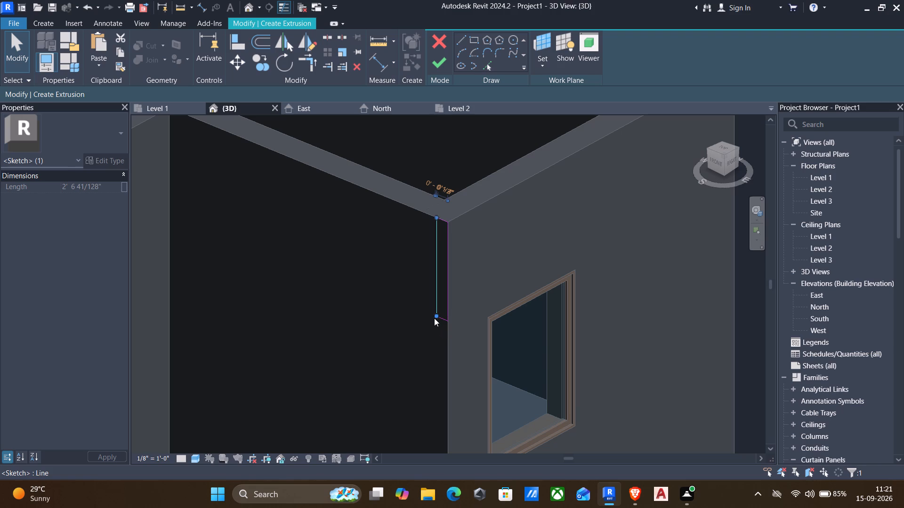
{"action": "key", "text": "Escape"}
{"action": "left_click", "coordinate": [442, 318]}
{"action": "left_click", "coordinate": [412, 260]}
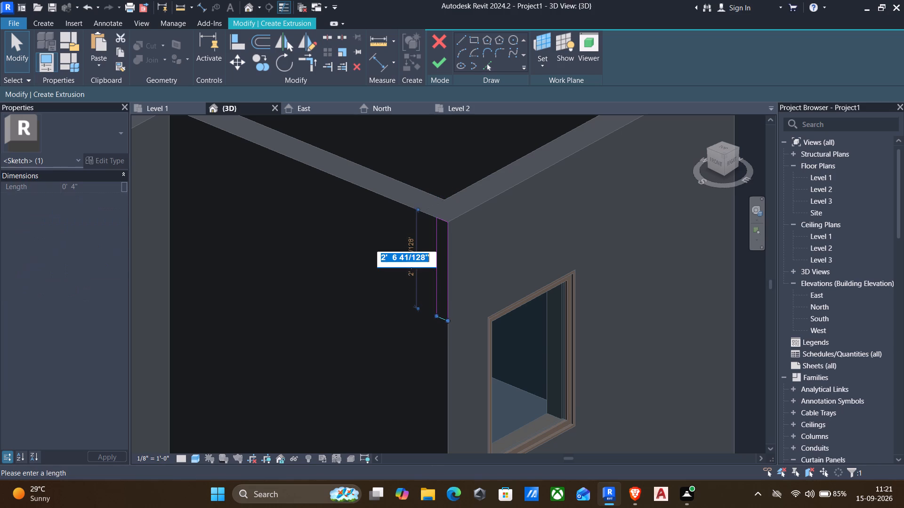
{"action": "key", "text": "2"}
{"action": "key", "text": "apostrophe"}
{"action": "key", "text": "Return"}
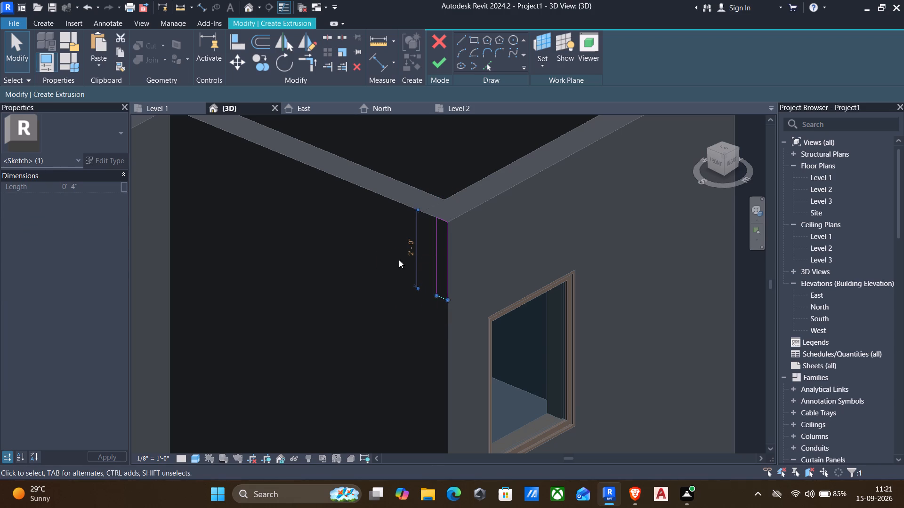
Finish the extrusion sketch and stretch the beam from the house wall toward the façade frame, about 9'-9 1/2" deep.
{"action": "left_click", "coordinate": [442, 59]}
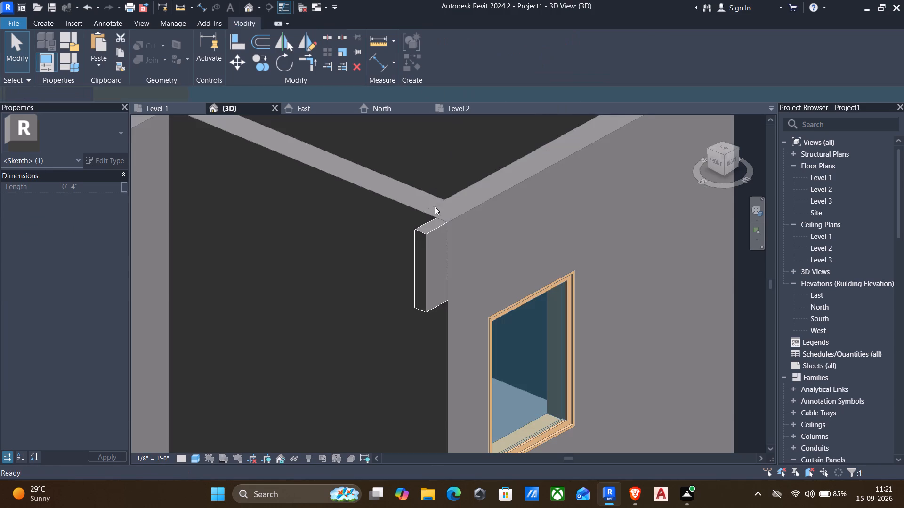
{"action": "scroll", "coordinate": [434, 235], "scroll_direction": "down", "scroll_amount": 1}
{"action": "middle_click_drag", "start_coordinate": [496, 264], "coordinate": [327, 245], "text": "shift"}
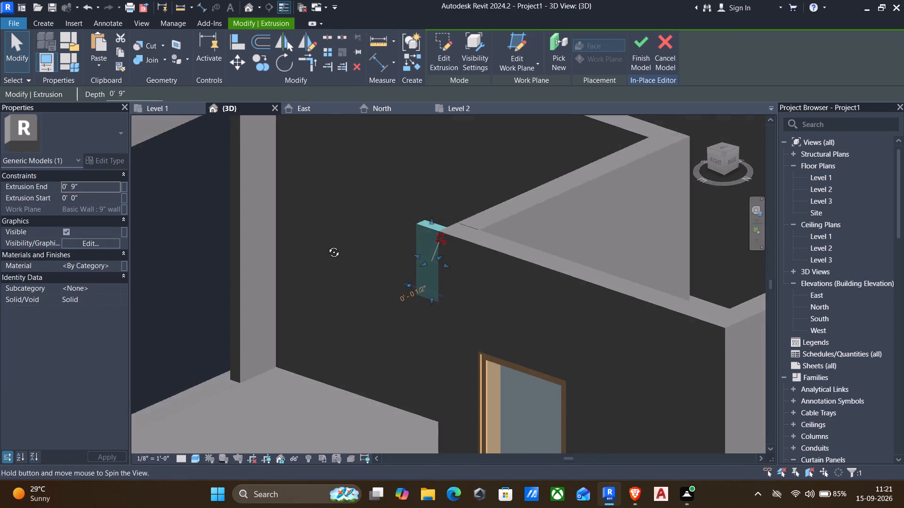
{"action": "middle_click_drag", "start_coordinate": [327, 245], "coordinate": [302, 232], "text": "shift"}
{"action": "middle_click_drag", "start_coordinate": [314, 253], "coordinate": [477, 304]}
{"action": "middle_click_drag", "start_coordinate": [457, 310], "coordinate": [519, 323], "text": "shift"}
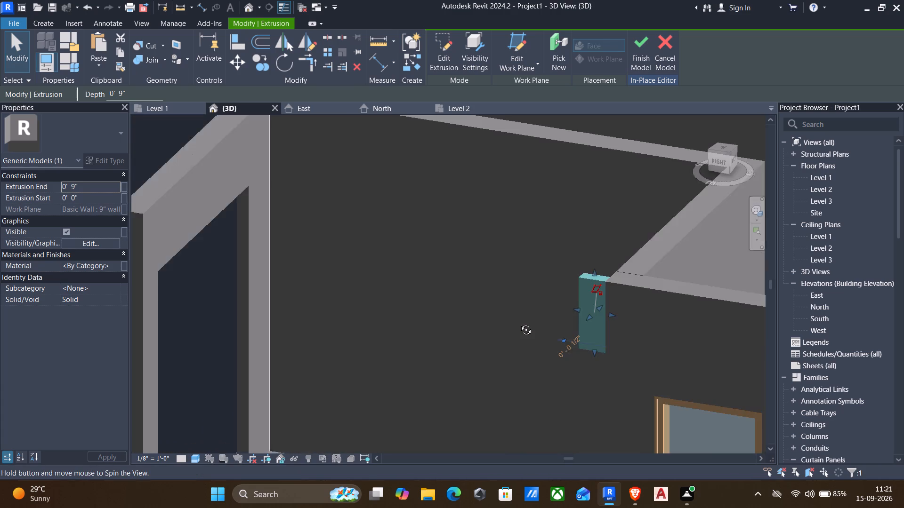
{"action": "middle_click_drag", "start_coordinate": [519, 323], "coordinate": [525, 323], "text": "shift"}
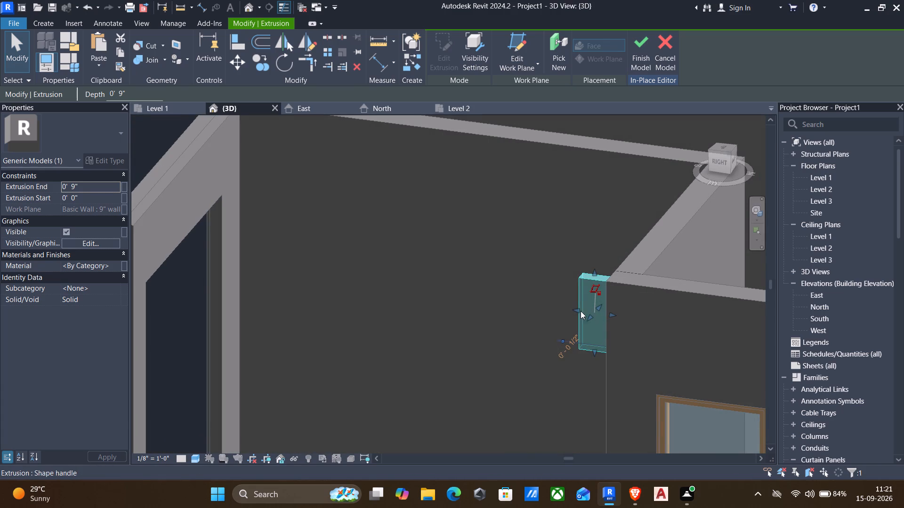
{"action": "left_click_drag", "start_coordinate": [578, 311], "coordinate": [250, 260]}
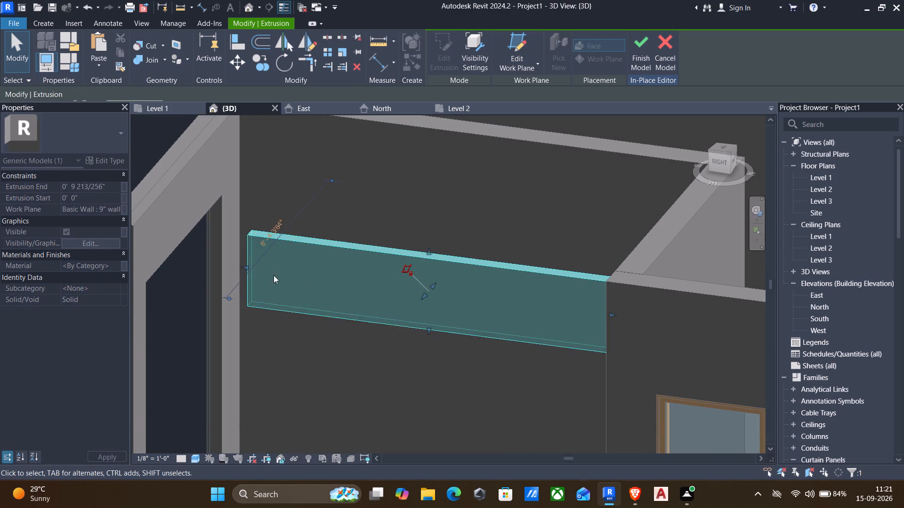
Align the side beam's free end face with the façade frame so the beam spans the terrace's open side.
{"action": "scroll", "coordinate": [324, 285], "scroll_direction": "down", "scroll_amount": 3}
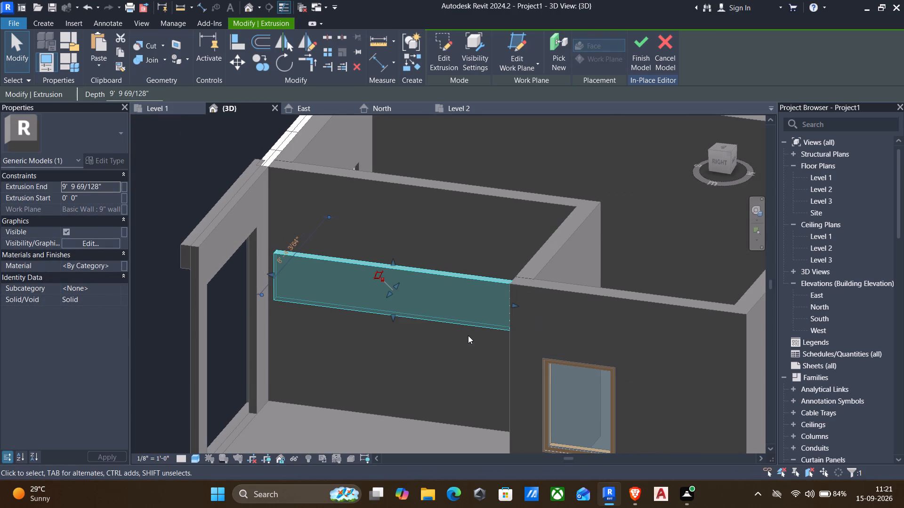
{"action": "scroll", "coordinate": [478, 340], "scroll_direction": "down", "scroll_amount": 1}
{"action": "middle_click", "coordinate": [511, 342]}
{"action": "middle_click_drag", "start_coordinate": [477, 341], "coordinate": [409, 338], "text": "shift"}
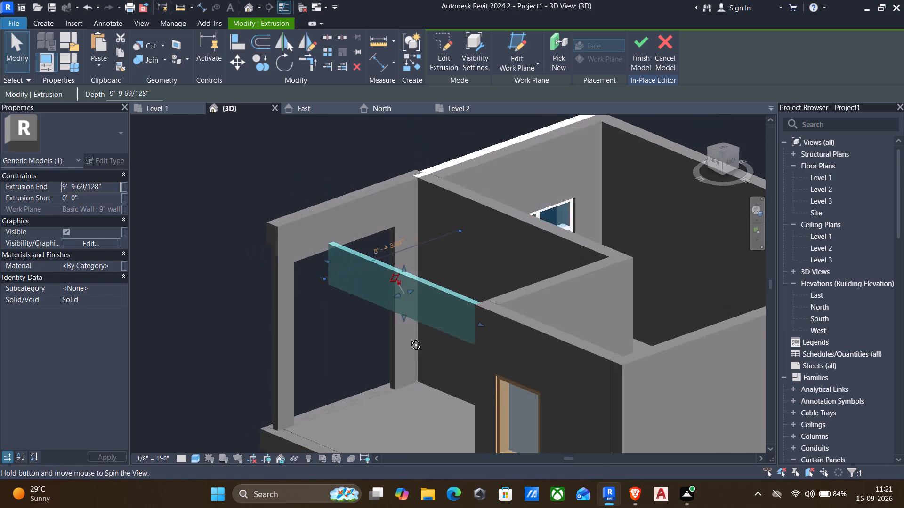
{"action": "middle_click_drag", "start_coordinate": [409, 338], "coordinate": [385, 333], "text": "shift"}
{"action": "middle_click_drag", "start_coordinate": [355, 272], "coordinate": [528, 315], "text": "shift"}
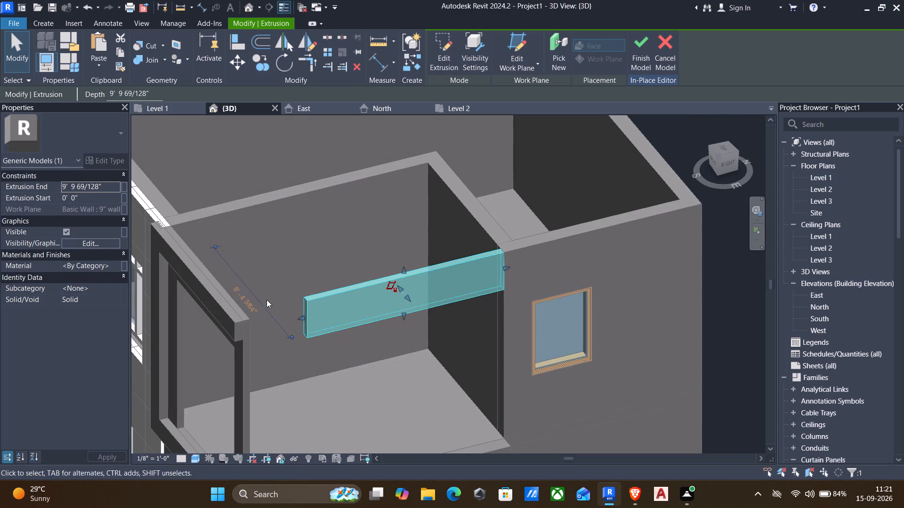
{"action": "middle_click_drag", "start_coordinate": [266, 300], "coordinate": [255, 278]}
{"action": "middle_click_drag", "start_coordinate": [360, 302], "coordinate": [288, 302], "text": "shift"}
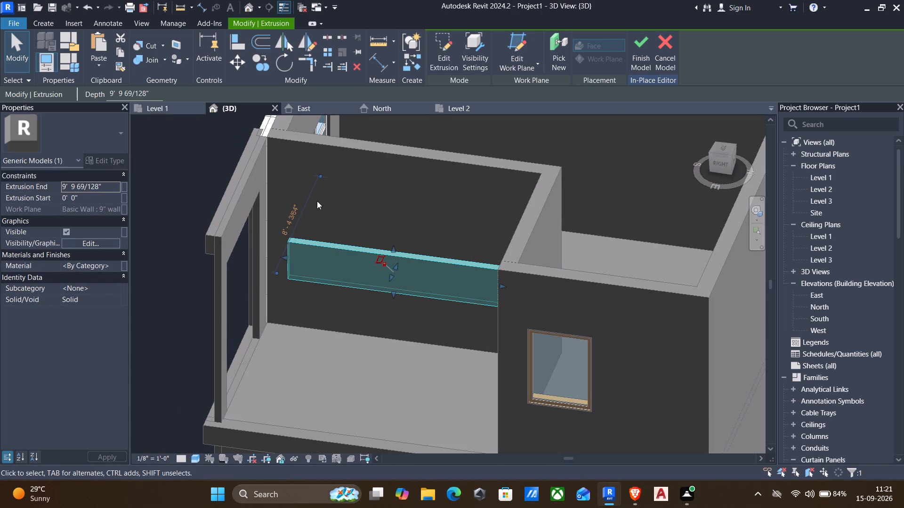
{"action": "left_click", "coordinate": [232, 40]}
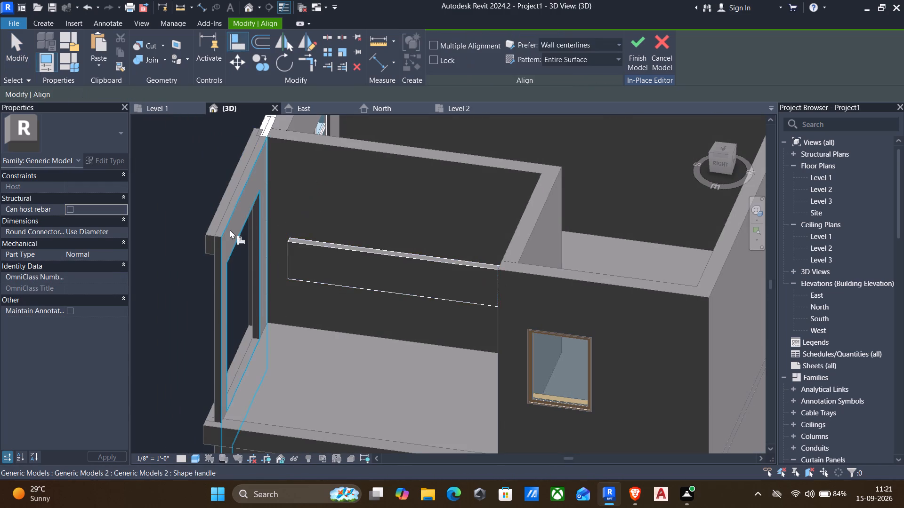
{"action": "scroll", "coordinate": [230, 230], "scroll_direction": "up", "scroll_amount": 2}
{"action": "left_click", "coordinate": [225, 234]}
{"action": "middle_click_drag", "start_coordinate": [269, 270], "coordinate": [365, 271], "text": "shift"}
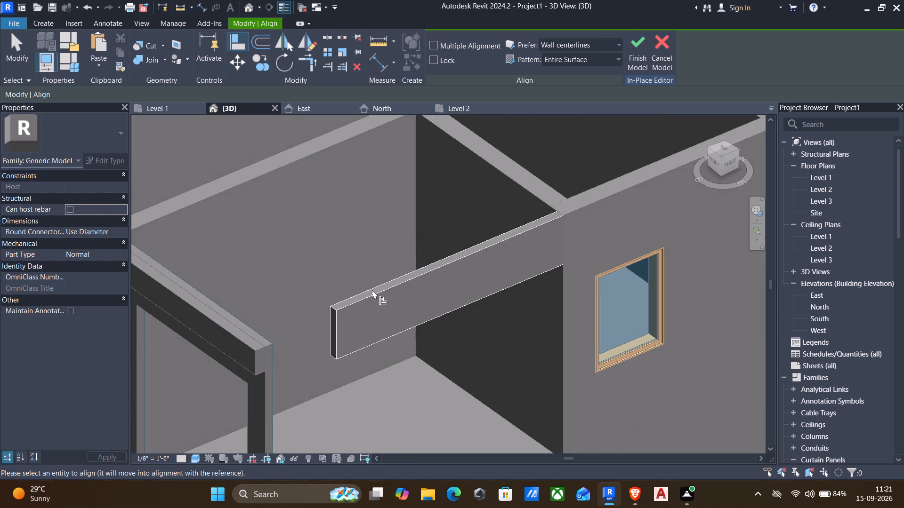
{"action": "left_click", "coordinate": [331, 322]}
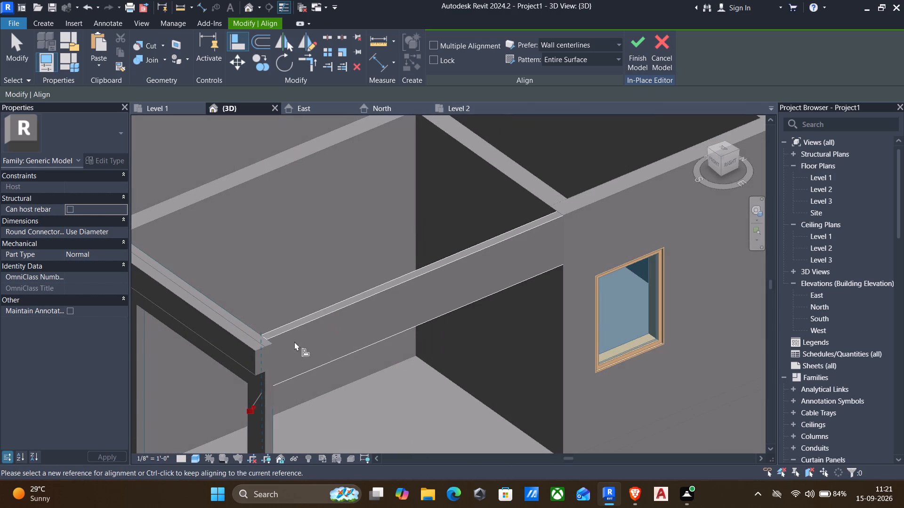
{"action": "middle_click_drag", "start_coordinate": [284, 338], "coordinate": [192, 328], "text": "shift"}
{"action": "middle_click_drag", "start_coordinate": [192, 328], "coordinate": [192, 321], "text": "shift"}
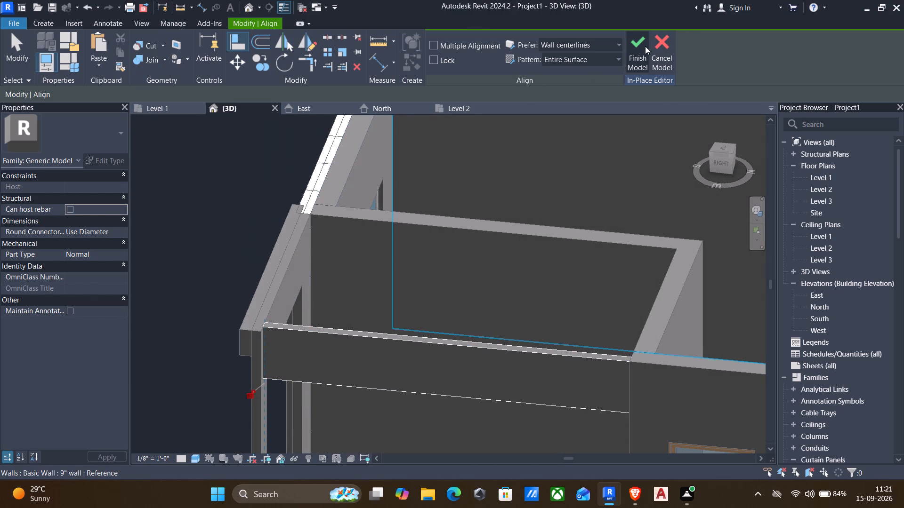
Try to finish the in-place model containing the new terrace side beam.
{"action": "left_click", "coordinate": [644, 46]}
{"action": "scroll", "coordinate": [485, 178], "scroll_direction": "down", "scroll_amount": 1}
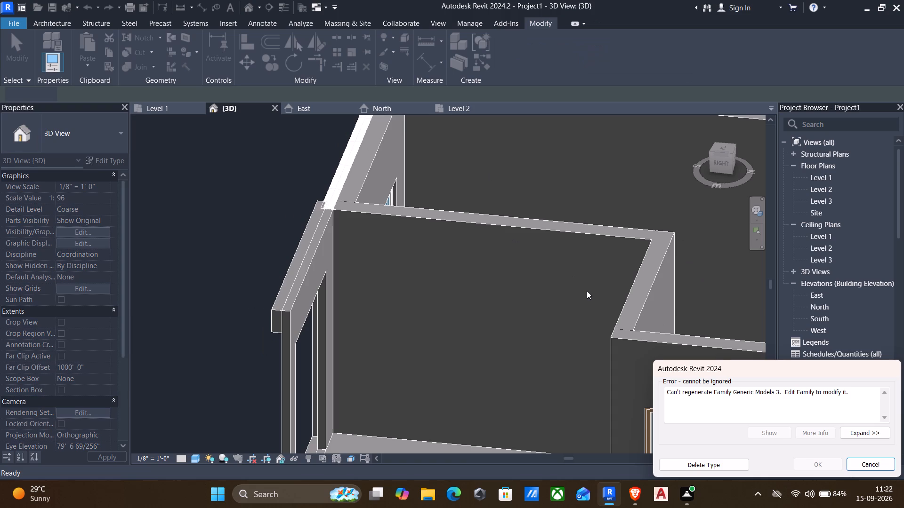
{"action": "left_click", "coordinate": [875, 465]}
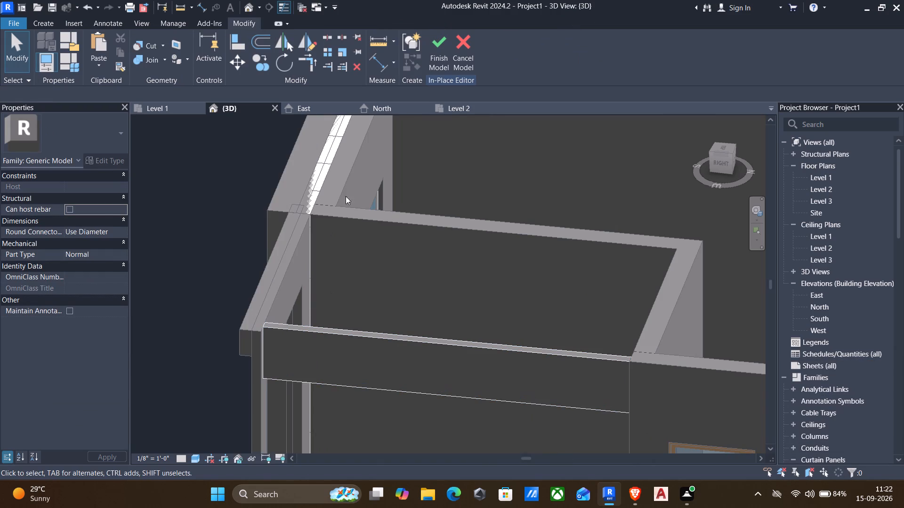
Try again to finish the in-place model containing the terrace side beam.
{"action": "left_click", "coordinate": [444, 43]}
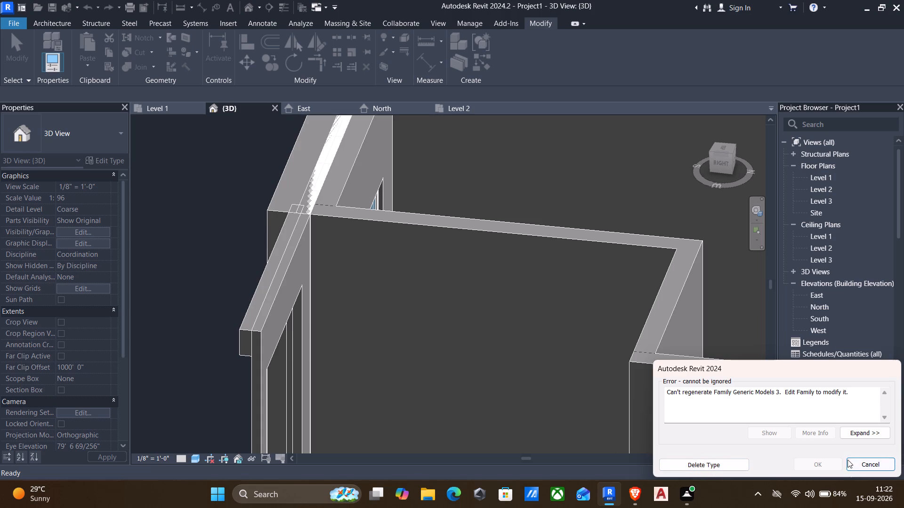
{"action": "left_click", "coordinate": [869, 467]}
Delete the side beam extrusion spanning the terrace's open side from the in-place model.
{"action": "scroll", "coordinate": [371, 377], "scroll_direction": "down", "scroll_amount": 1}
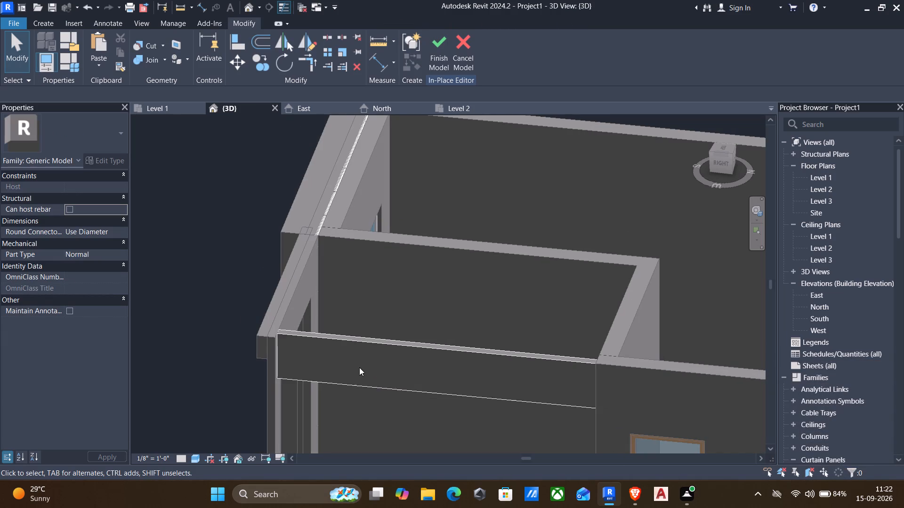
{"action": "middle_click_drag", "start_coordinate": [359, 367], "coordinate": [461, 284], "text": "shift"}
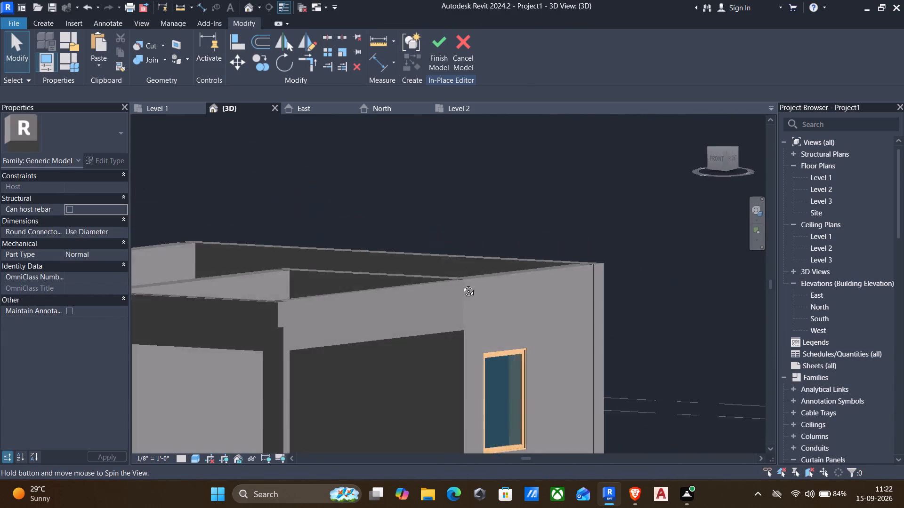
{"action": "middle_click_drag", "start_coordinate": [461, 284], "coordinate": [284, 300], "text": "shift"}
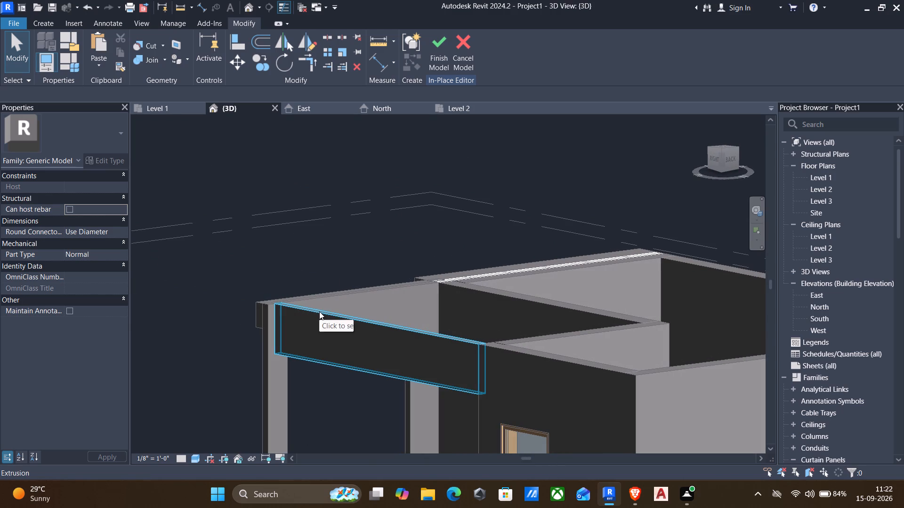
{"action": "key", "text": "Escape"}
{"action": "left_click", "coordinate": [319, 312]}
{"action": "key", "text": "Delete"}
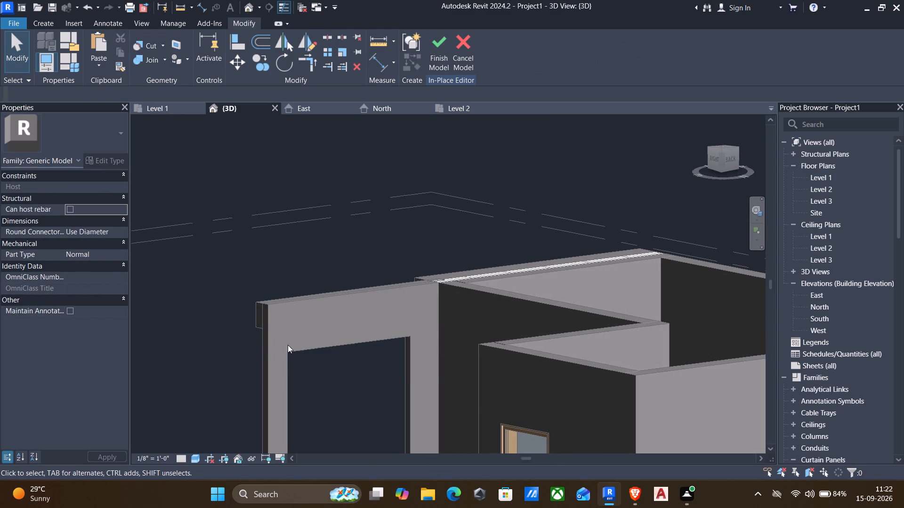
Cancel the in-place model for the terrace side beam and discard its changes.
{"action": "left_click", "coordinate": [459, 46]}
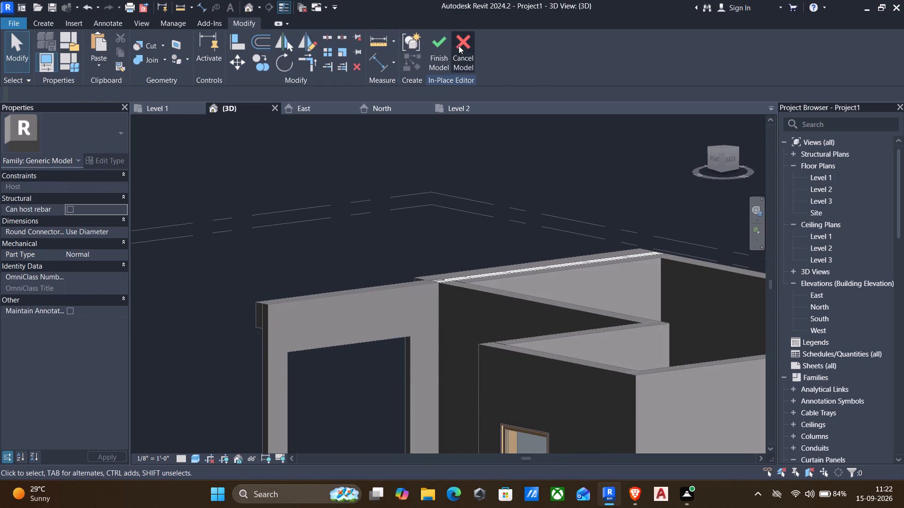
{"action": "left_click", "coordinate": [480, 255]}
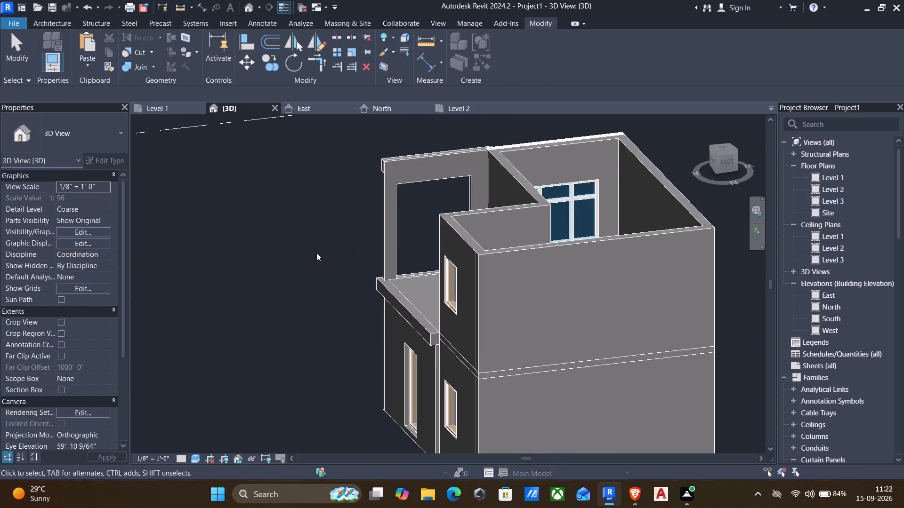
Examine the house's terrace, façade frame and front cladding from the back, side and front.
{"action": "scroll", "coordinate": [316, 253], "scroll_direction": "down", "scroll_amount": 1}
{"action": "middle_click_drag", "start_coordinate": [339, 238], "coordinate": [420, 252], "text": "shift"}
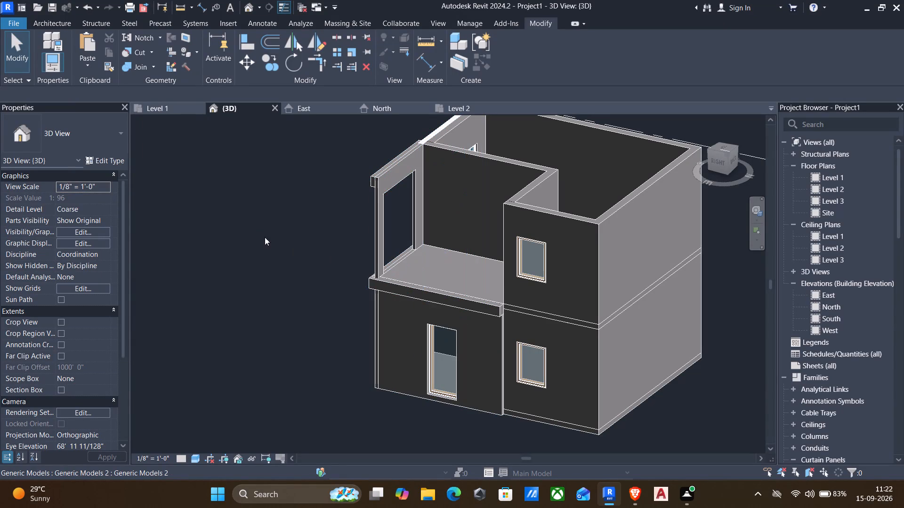
{"action": "middle_click_drag", "start_coordinate": [361, 270], "coordinate": [441, 256], "text": "shift"}
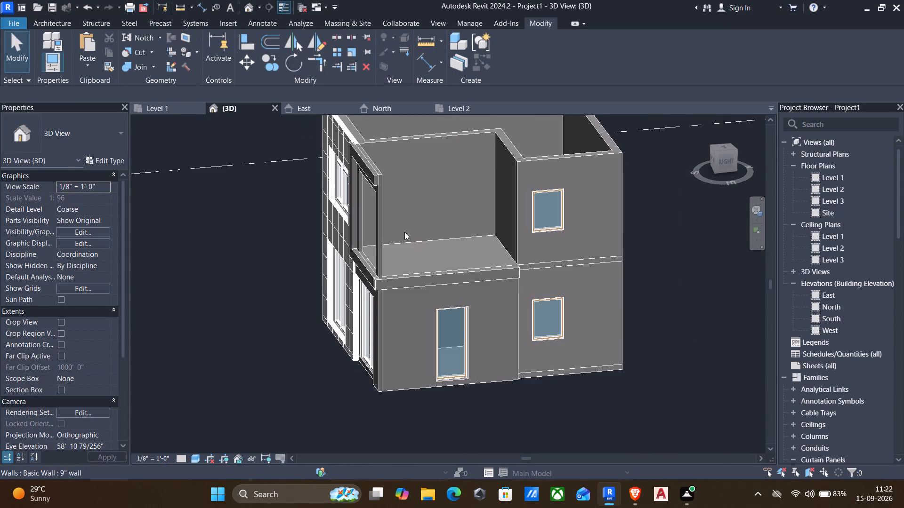
{"action": "scroll", "coordinate": [330, 183], "scroll_direction": "up", "scroll_amount": 2}
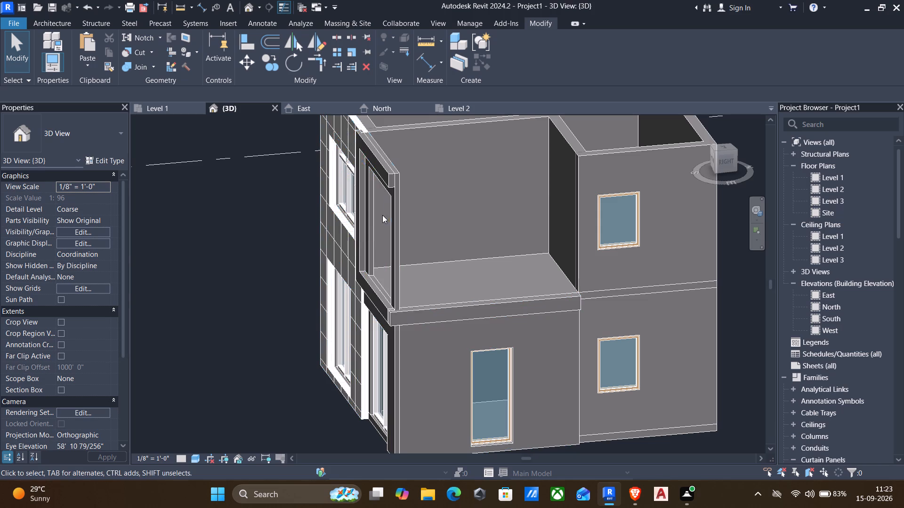
{"action": "middle_click_drag", "start_coordinate": [347, 261], "coordinate": [427, 256], "text": "shift"}
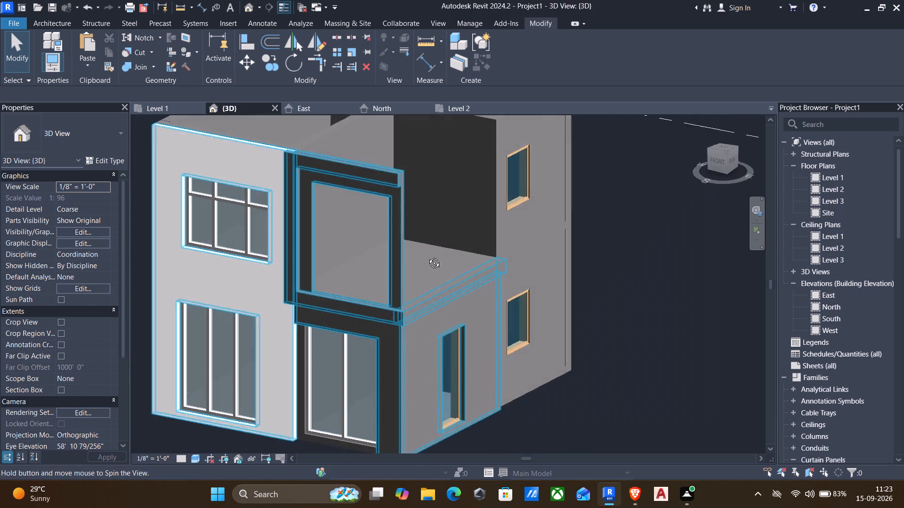
{"action": "middle_click_drag", "start_coordinate": [427, 256], "coordinate": [271, 239], "text": "shift"}
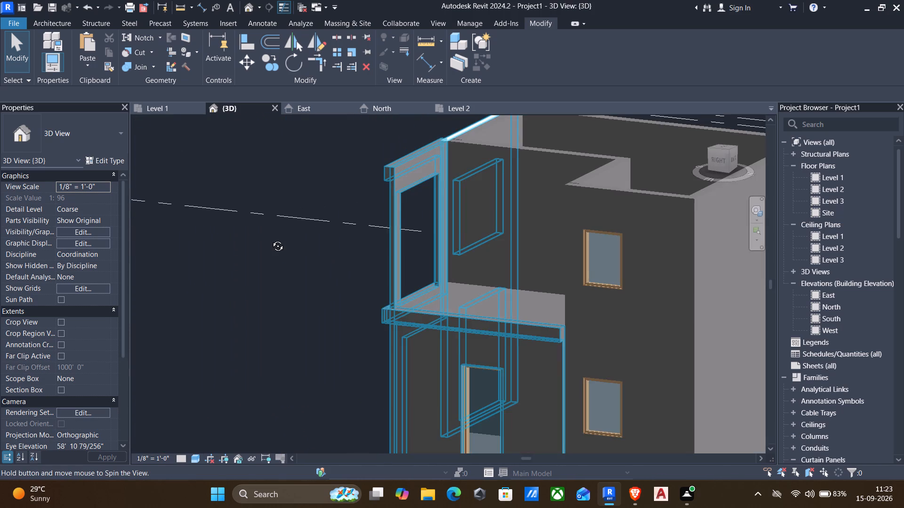
{"action": "middle_click_drag", "start_coordinate": [271, 239], "coordinate": [407, 236], "text": "shift"}
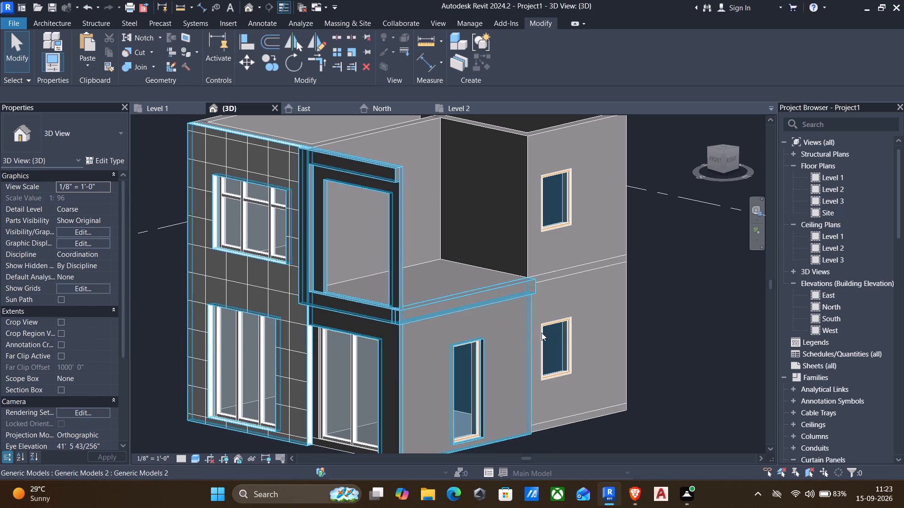
{"action": "middle_click_drag", "start_coordinate": [309, 284], "coordinate": [356, 273], "text": "shift"}
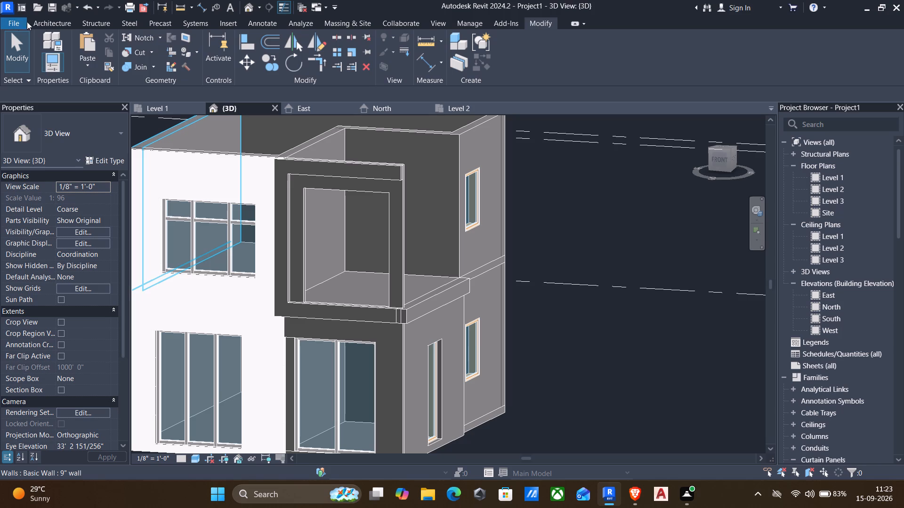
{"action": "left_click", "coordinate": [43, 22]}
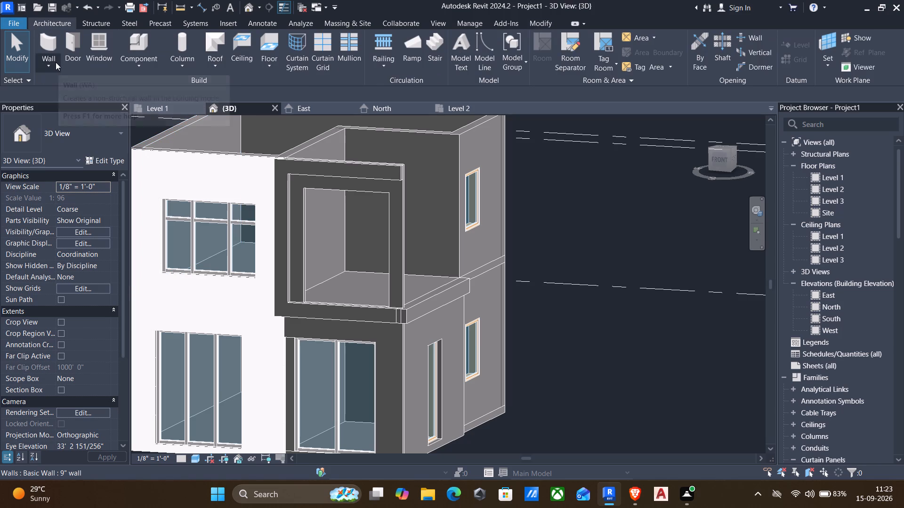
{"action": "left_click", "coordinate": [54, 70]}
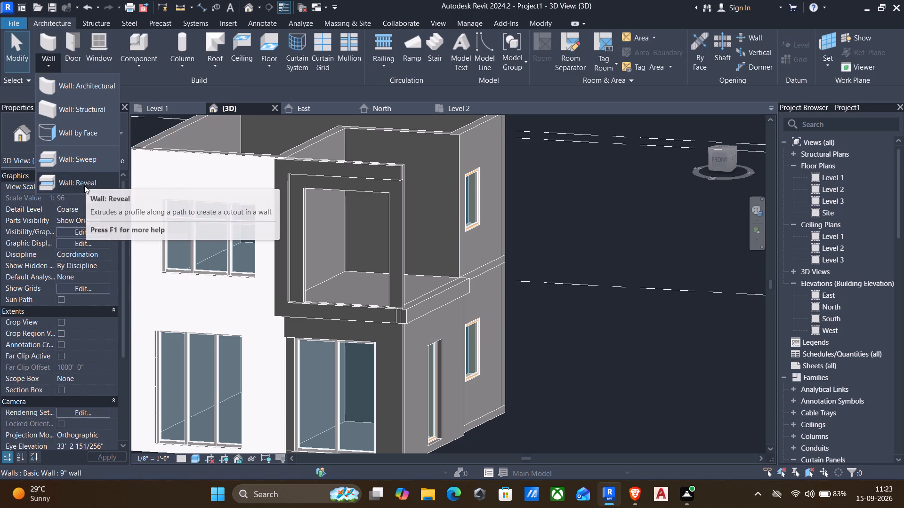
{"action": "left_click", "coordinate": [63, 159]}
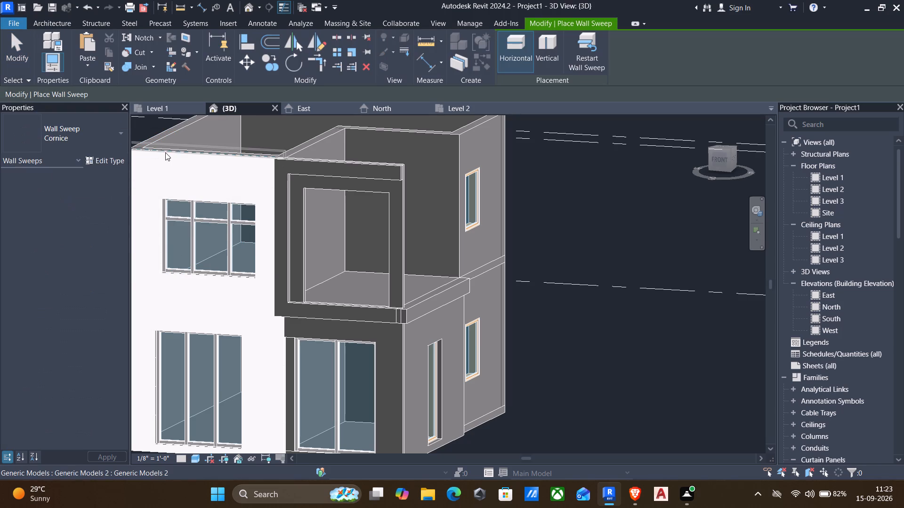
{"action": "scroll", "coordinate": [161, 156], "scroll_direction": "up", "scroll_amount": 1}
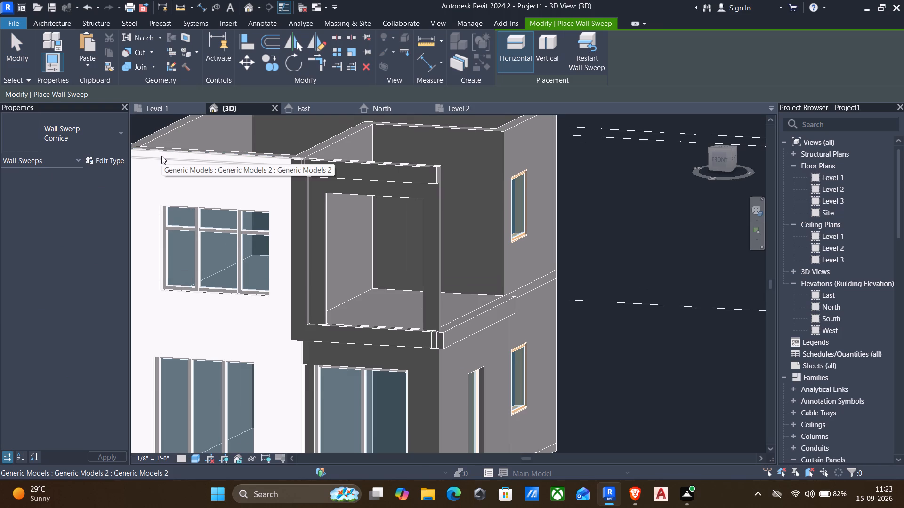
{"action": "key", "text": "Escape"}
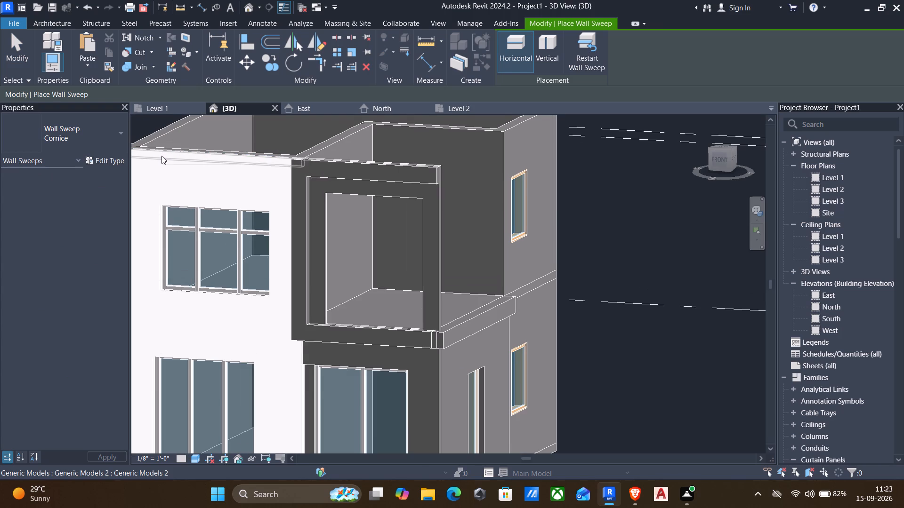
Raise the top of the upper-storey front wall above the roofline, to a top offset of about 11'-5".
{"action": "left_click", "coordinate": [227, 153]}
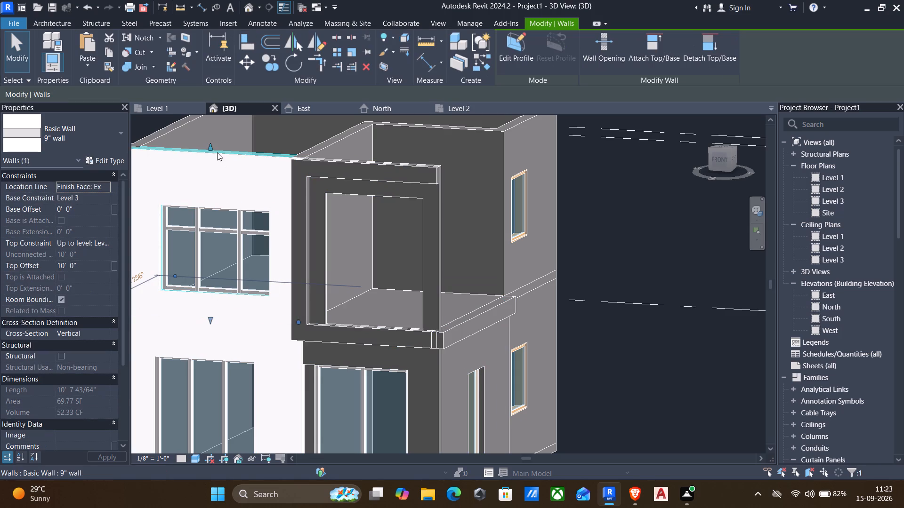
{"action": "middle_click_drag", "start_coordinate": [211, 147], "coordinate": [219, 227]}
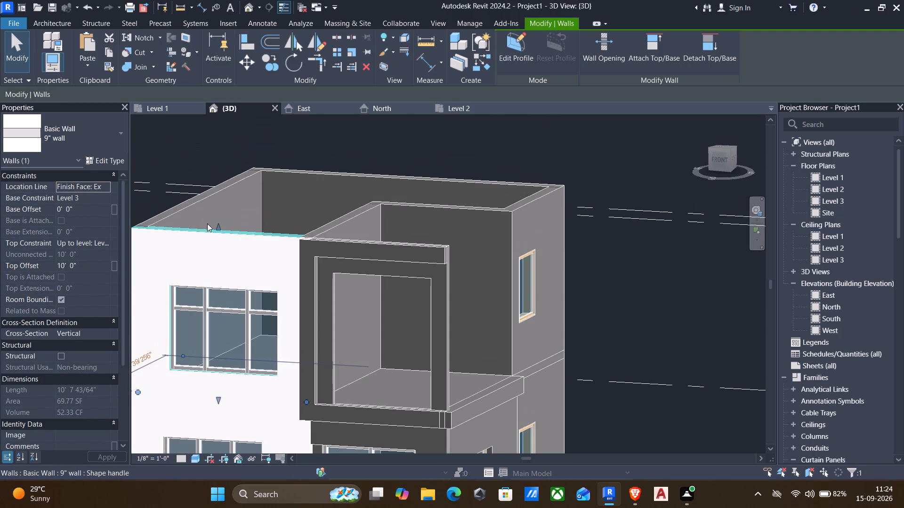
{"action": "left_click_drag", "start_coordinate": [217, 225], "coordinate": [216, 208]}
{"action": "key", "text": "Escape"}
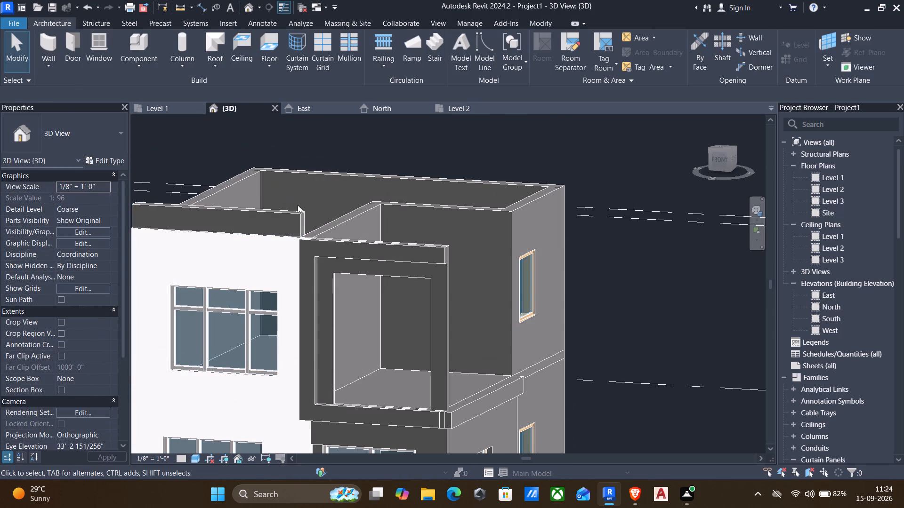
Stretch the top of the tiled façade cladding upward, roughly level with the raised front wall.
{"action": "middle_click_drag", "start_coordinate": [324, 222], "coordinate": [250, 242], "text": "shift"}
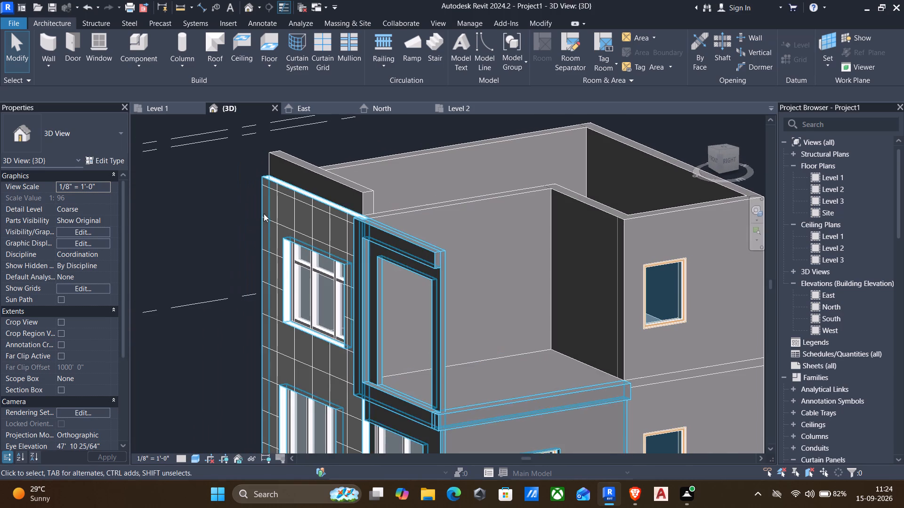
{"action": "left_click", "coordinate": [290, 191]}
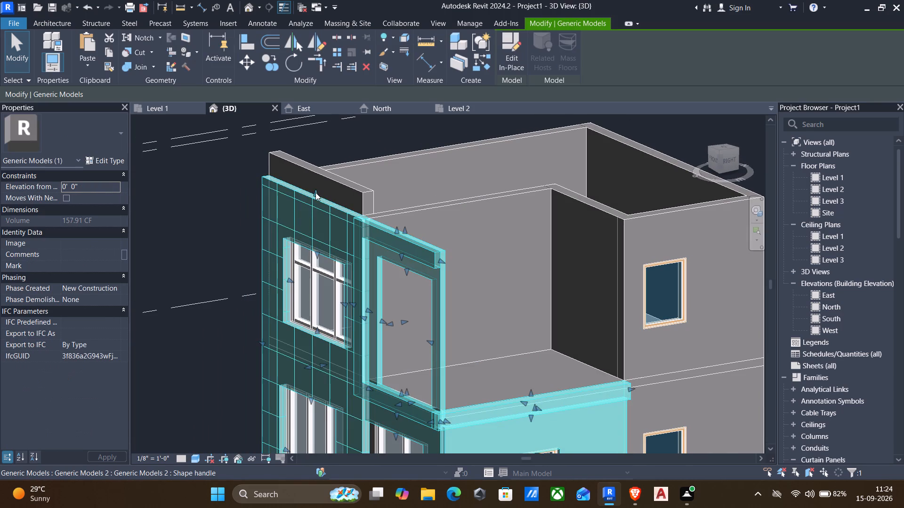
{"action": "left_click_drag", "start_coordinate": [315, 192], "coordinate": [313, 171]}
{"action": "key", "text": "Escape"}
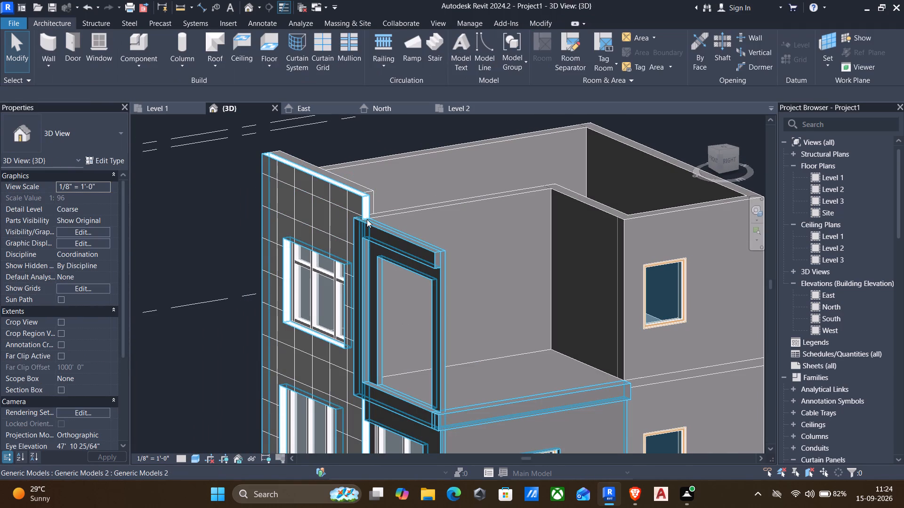
Raise the upper-storey front wall's top further as a parapet, to a top offset of about 12'-4".
{"action": "middle_click_drag", "start_coordinate": [366, 218], "coordinate": [409, 204], "text": "shift"}
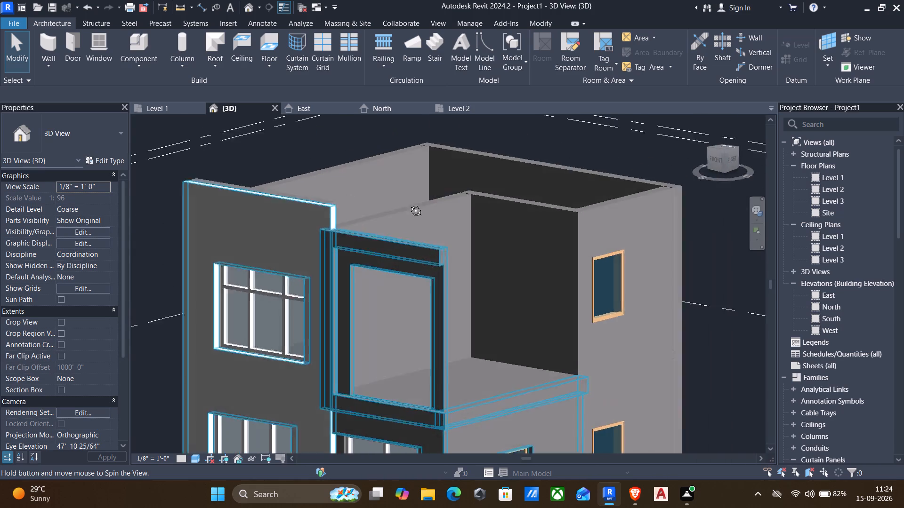
{"action": "middle_click_drag", "start_coordinate": [409, 204], "coordinate": [347, 214], "text": "shift"}
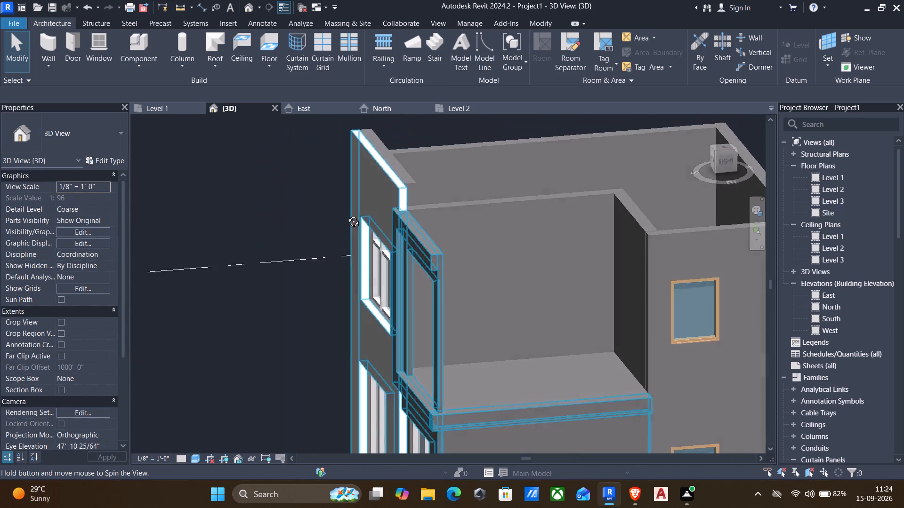
{"action": "middle_click_drag", "start_coordinate": [347, 214], "coordinate": [357, 222], "text": "shift"}
{"action": "middle_click_drag", "start_coordinate": [389, 209], "coordinate": [357, 230]}
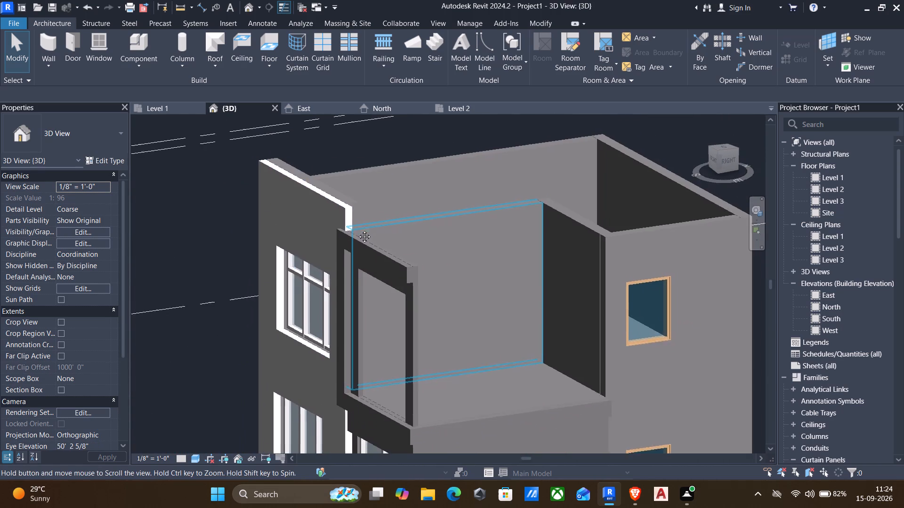
{"action": "middle_click_drag", "start_coordinate": [357, 230], "coordinate": [357, 230]}
{"action": "scroll", "coordinate": [339, 207], "scroll_direction": "up", "scroll_amount": 3}
{"action": "left_click", "coordinate": [344, 205]}
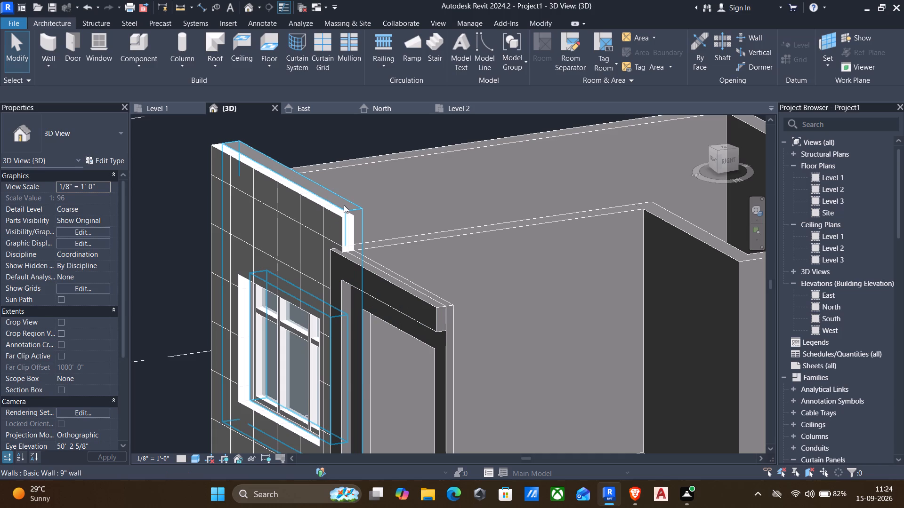
{"action": "scroll", "coordinate": [311, 185], "scroll_direction": "down", "scroll_amount": 2}
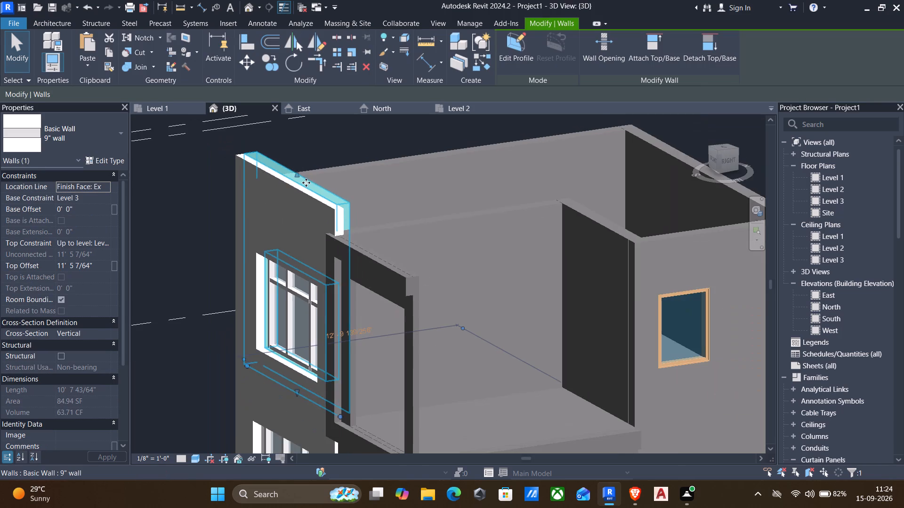
{"action": "left_click_drag", "start_coordinate": [296, 175], "coordinate": [295, 161]}
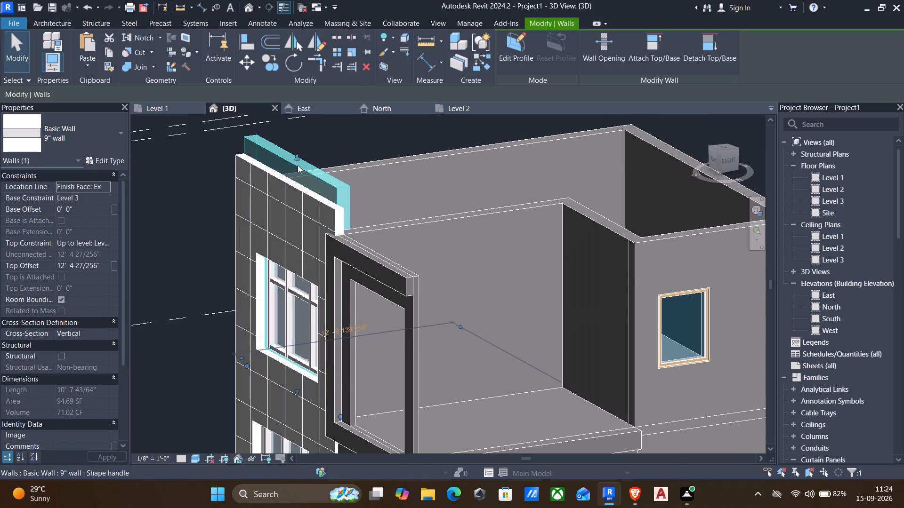
{"action": "key", "text": "Escape"}
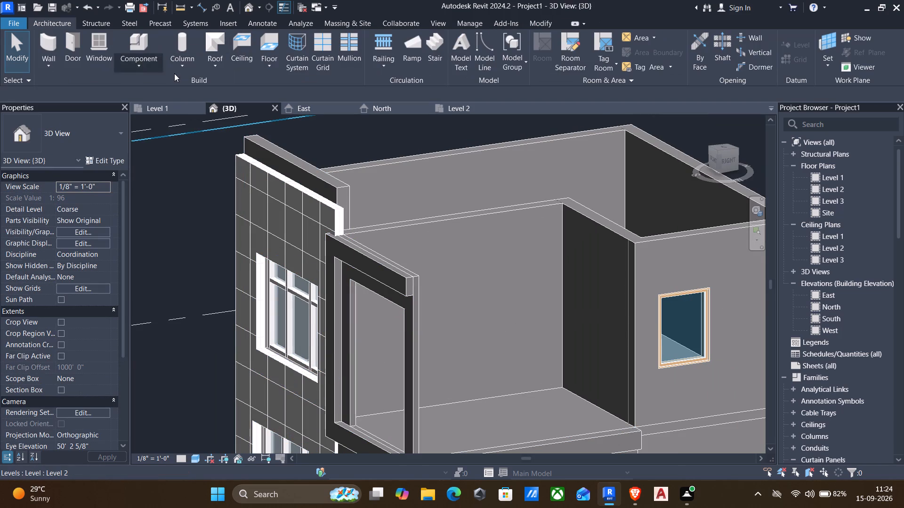
Align the top of the tiled façade cladding with the top face of the raised front wall.
{"action": "key", "text": "a"}
{"action": "key", "text": "l"}
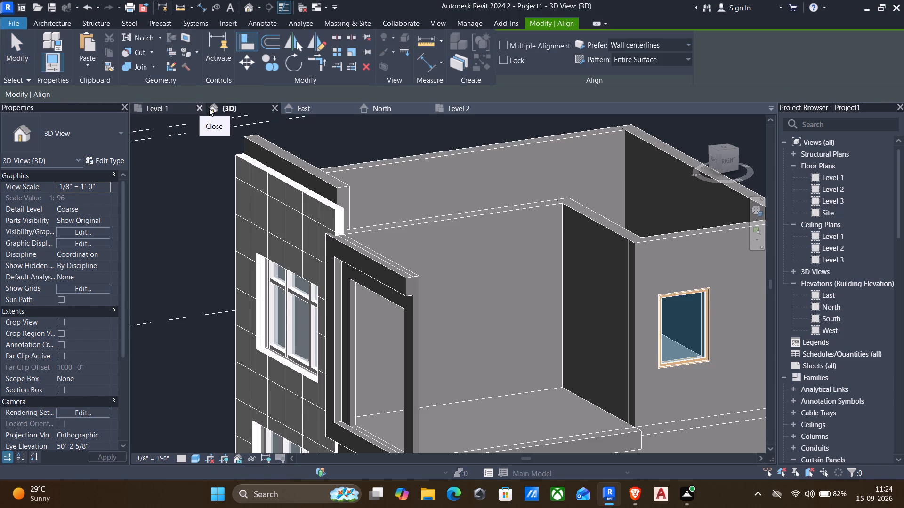
{"action": "left_click", "coordinate": [302, 162]}
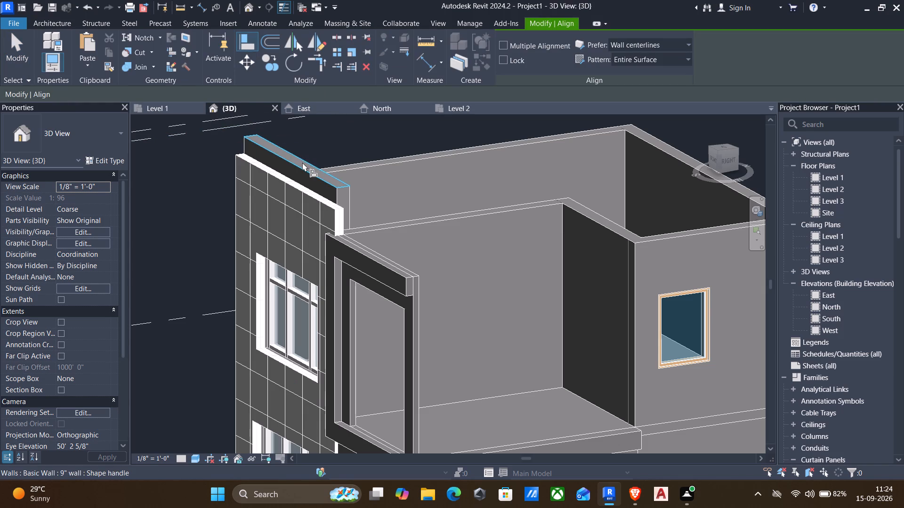
{"action": "left_click", "coordinate": [295, 184]}
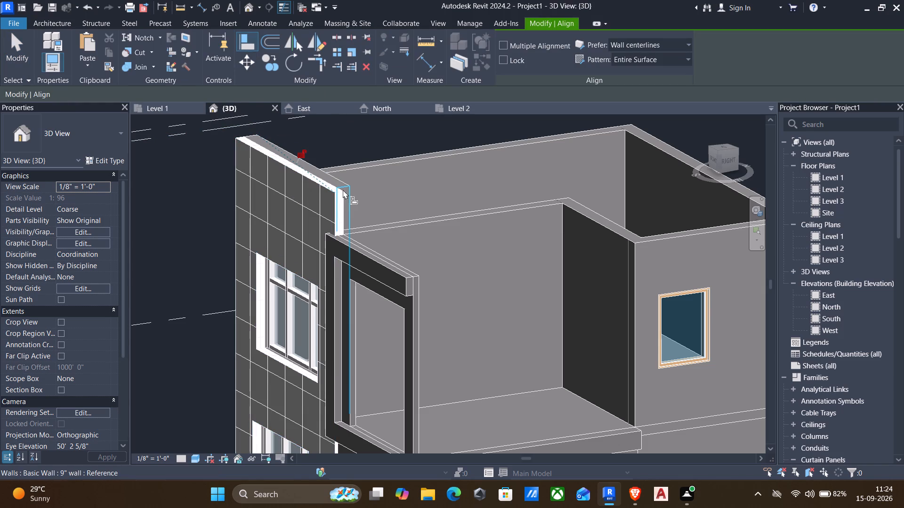
Align the side edge of the tiled façade cladding with the end face of the raised front wall.
{"action": "middle_click_drag", "start_coordinate": [335, 212], "coordinate": [221, 217], "text": "shift"}
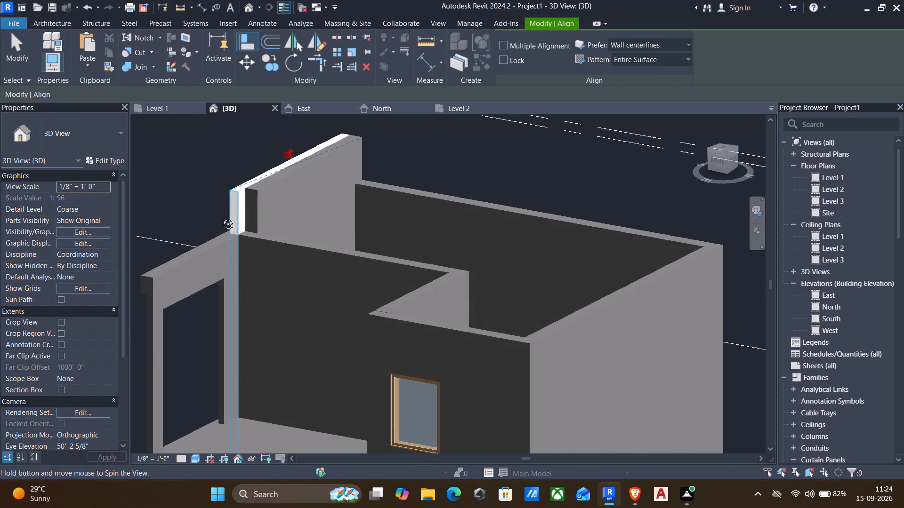
{"action": "middle_click_drag", "start_coordinate": [221, 217], "coordinate": [280, 196], "text": "shift"}
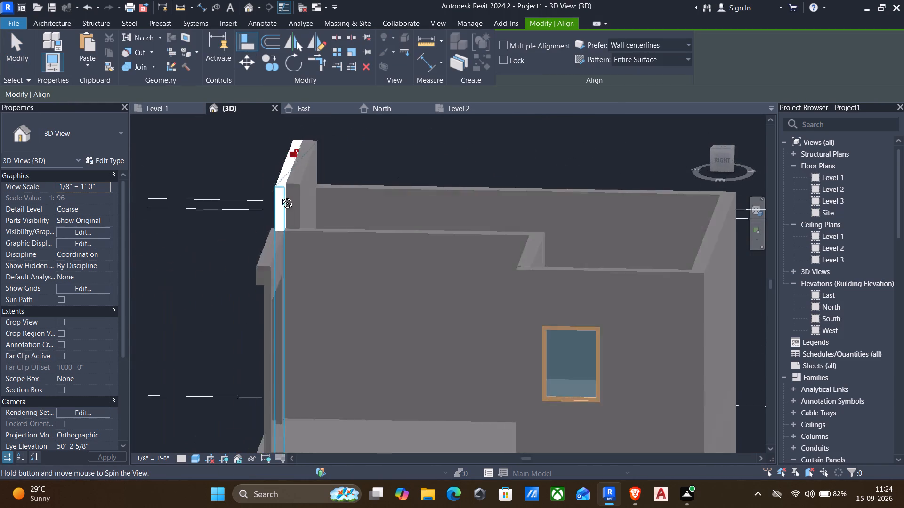
{"action": "middle_click_drag", "start_coordinate": [280, 196], "coordinate": [317, 199], "text": "shift"}
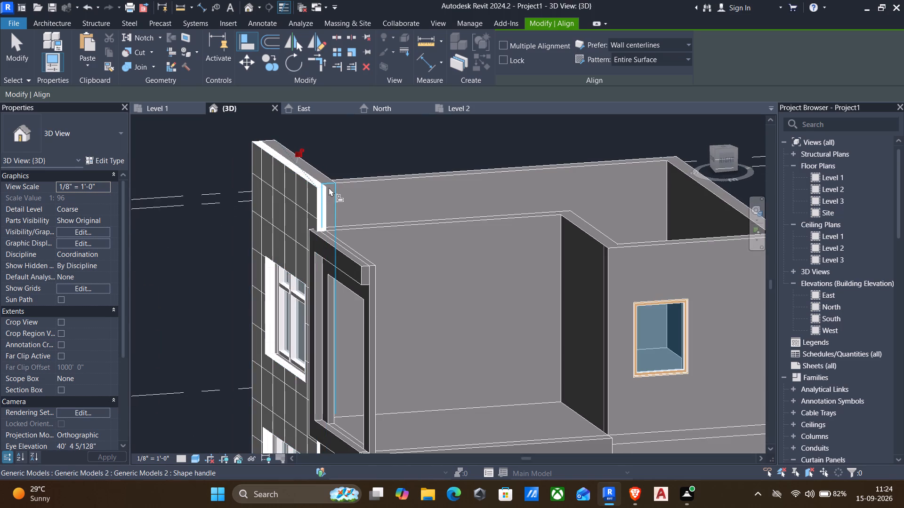
{"action": "left_click", "coordinate": [329, 187]}
{"action": "left_click", "coordinate": [322, 204]}
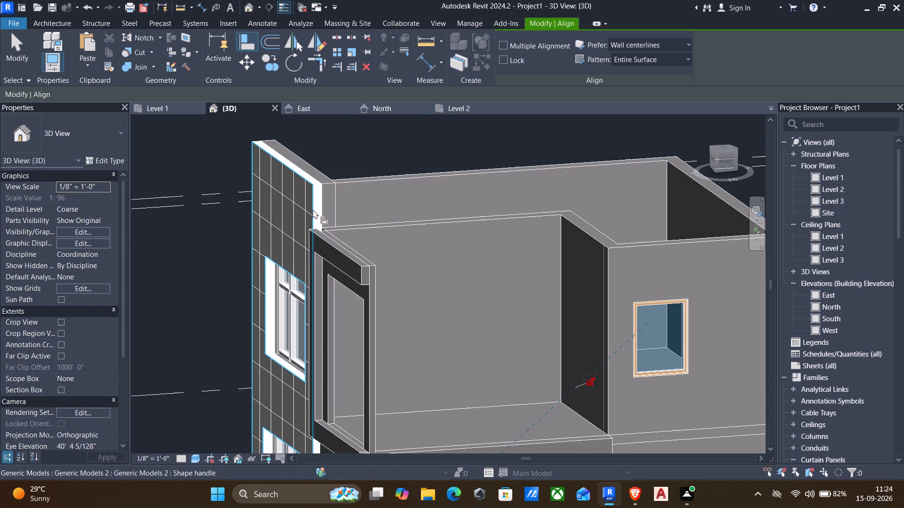
{"action": "key", "text": "Escape"}
Examine the clad front façade, the balcony frame and the side walls of both storeys from several angles.
{"action": "middle_click_drag", "start_coordinate": [320, 238], "coordinate": [393, 211], "text": "shift"}
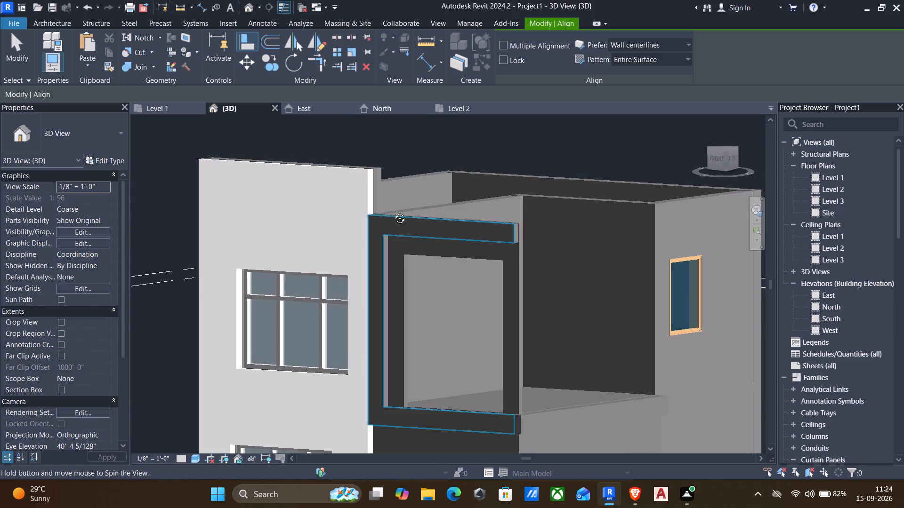
{"action": "middle_click_drag", "start_coordinate": [393, 211], "coordinate": [395, 211], "text": "shift"}
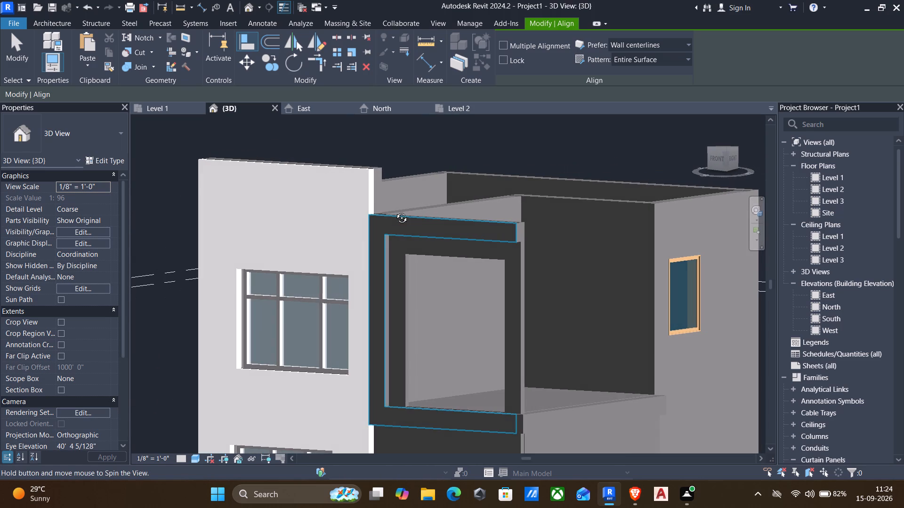
{"action": "middle_click_drag", "start_coordinate": [395, 211], "coordinate": [442, 203], "text": "shift"}
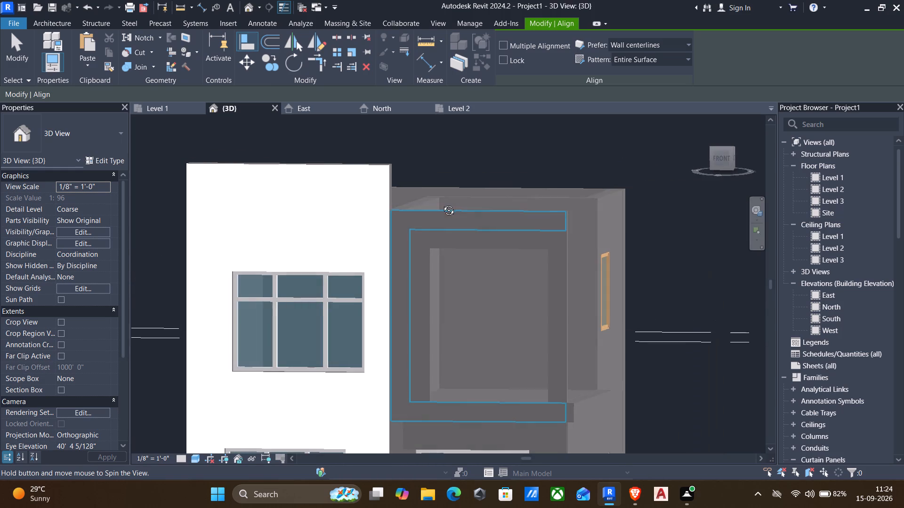
{"action": "middle_click_drag", "start_coordinate": [442, 203], "coordinate": [423, 214], "text": "shift"}
{"action": "scroll", "coordinate": [402, 211], "scroll_direction": "down", "scroll_amount": 1}
{"action": "middle_click_drag", "start_coordinate": [411, 215], "coordinate": [431, 177]}
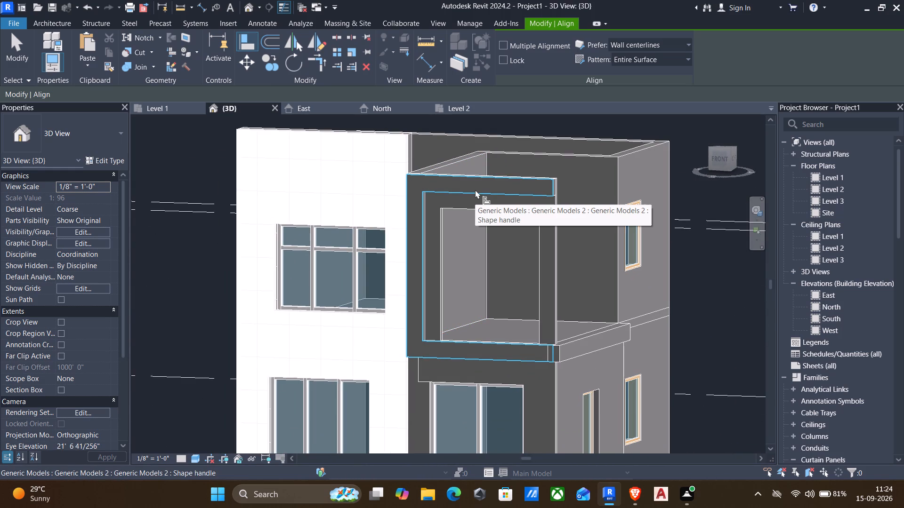
{"action": "middle_click_drag", "start_coordinate": [535, 215], "coordinate": [572, 169]}
{"action": "middle_click_drag", "start_coordinate": [624, 305], "coordinate": [650, 249]}
{"action": "middle_click_drag", "start_coordinate": [635, 272], "coordinate": [613, 278]}
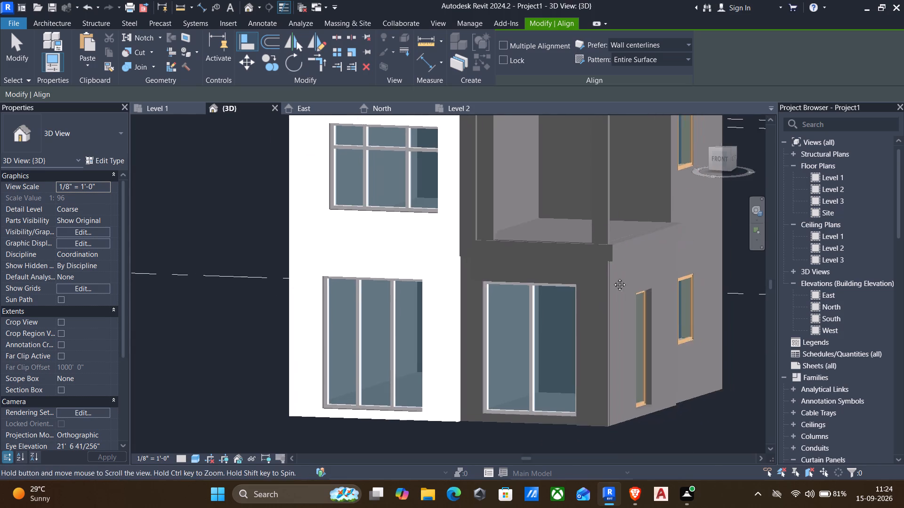
{"action": "middle_click_drag", "start_coordinate": [613, 278], "coordinate": [593, 282]}
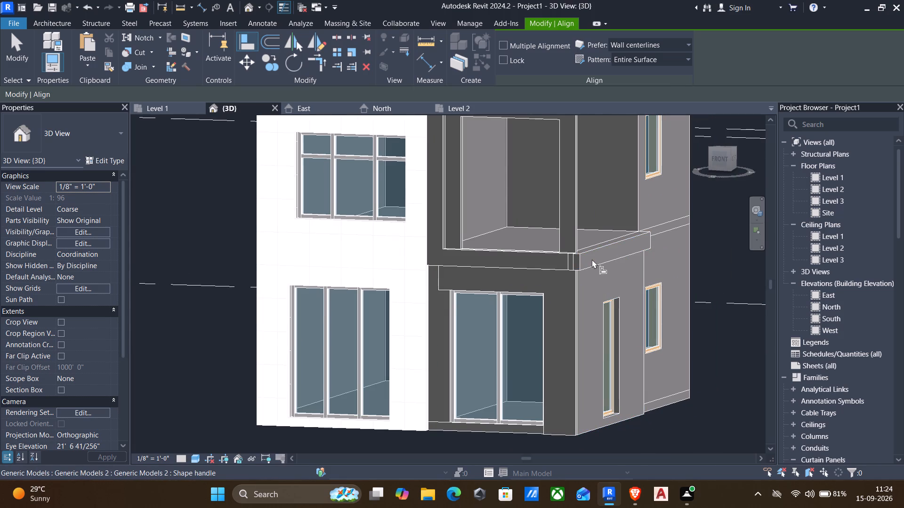
{"action": "scroll", "coordinate": [592, 259], "scroll_direction": "down", "scroll_amount": 1}
{"action": "middle_click_drag", "start_coordinate": [592, 259], "coordinate": [553, 280], "text": "shift"}
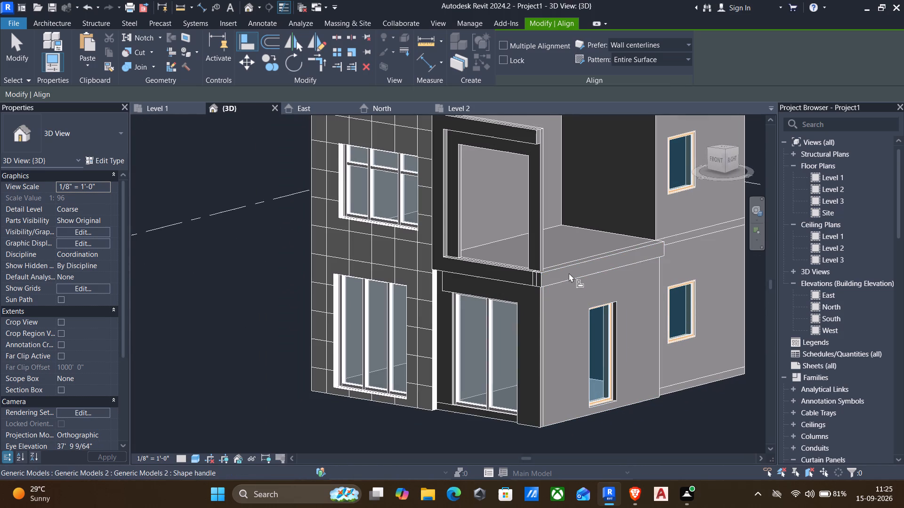
{"action": "middle_click_drag", "start_coordinate": [567, 272], "coordinate": [538, 282]}
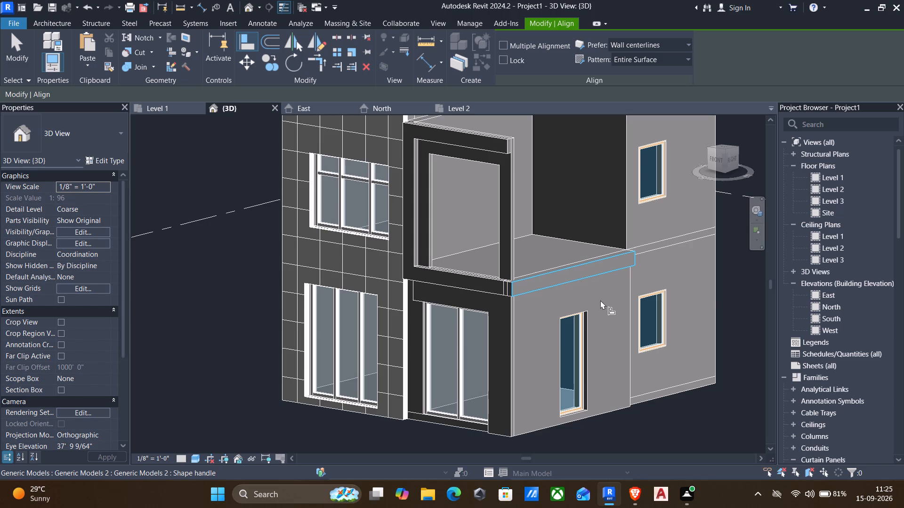
{"action": "middle_click_drag", "start_coordinate": [566, 325], "coordinate": [575, 296]}
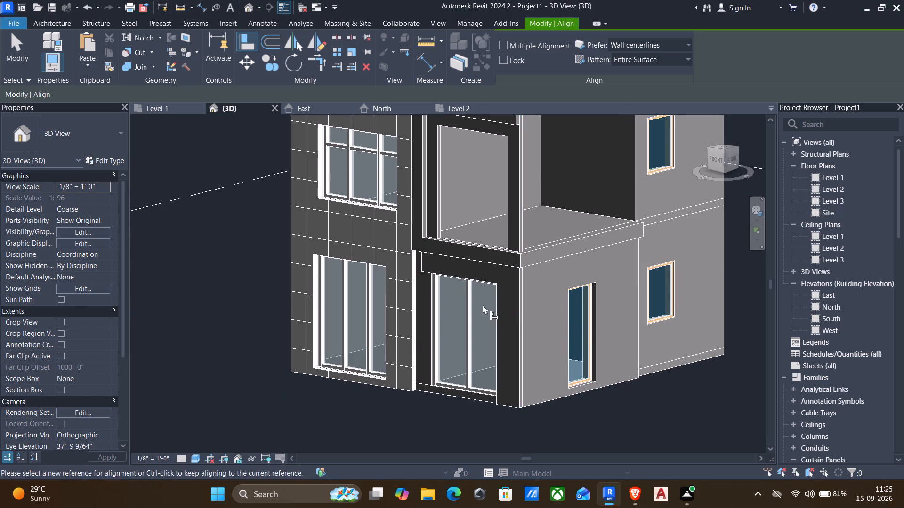
{"action": "middle_click_drag", "start_coordinate": [540, 317], "coordinate": [549, 340], "text": "shift"}
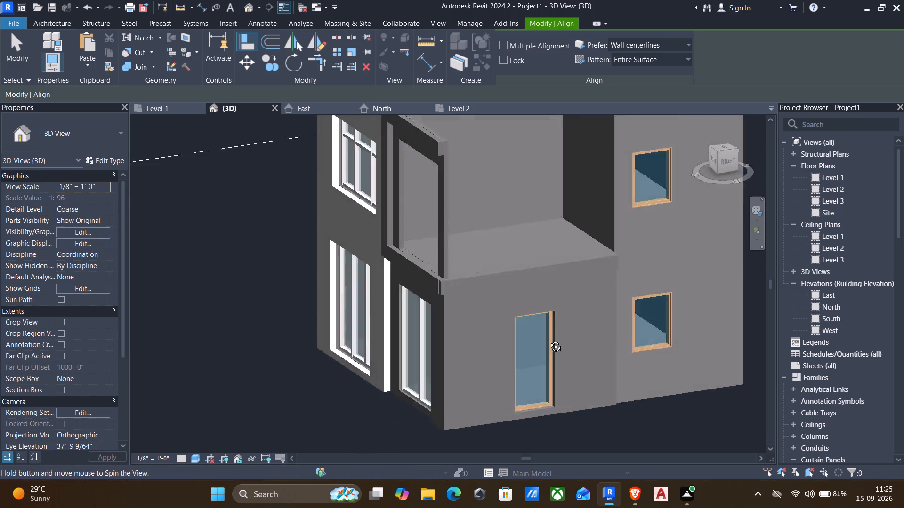
{"action": "middle_click_drag", "start_coordinate": [549, 340], "coordinate": [581, 281], "text": "shift"}
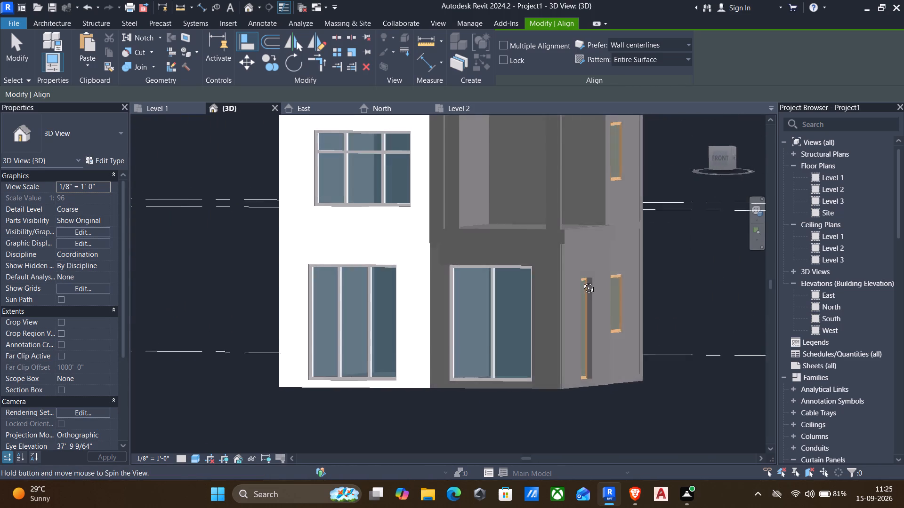
{"action": "middle_click_drag", "start_coordinate": [581, 281], "coordinate": [610, 272], "text": "shift"}
{"action": "scroll", "coordinate": [414, 245], "scroll_direction": "up", "scroll_amount": 3}
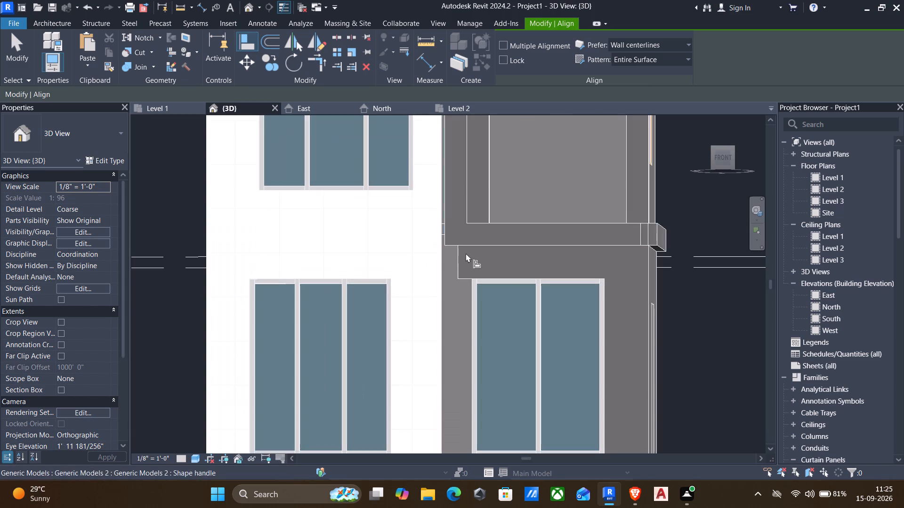
{"action": "scroll", "coordinate": [467, 258], "scroll_direction": "up", "scroll_amount": 3}
{"action": "middle_click_drag", "start_coordinate": [447, 278], "coordinate": [476, 299], "text": "shift"}
{"action": "middle_click_drag", "start_coordinate": [477, 300], "coordinate": [491, 311], "text": "shift"}
{"action": "scroll", "coordinate": [471, 293], "scroll_direction": "down", "scroll_amount": 3}
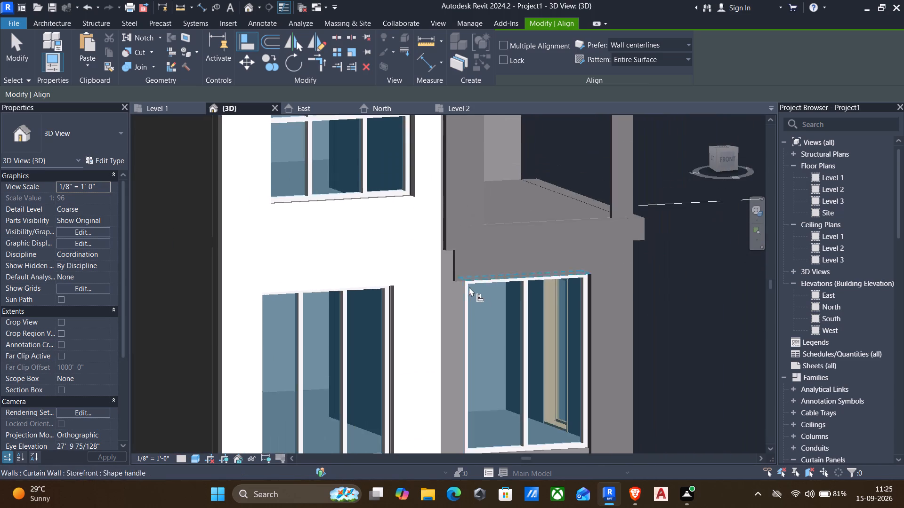
{"action": "middle_click_drag", "start_coordinate": [425, 230], "coordinate": [471, 353]}
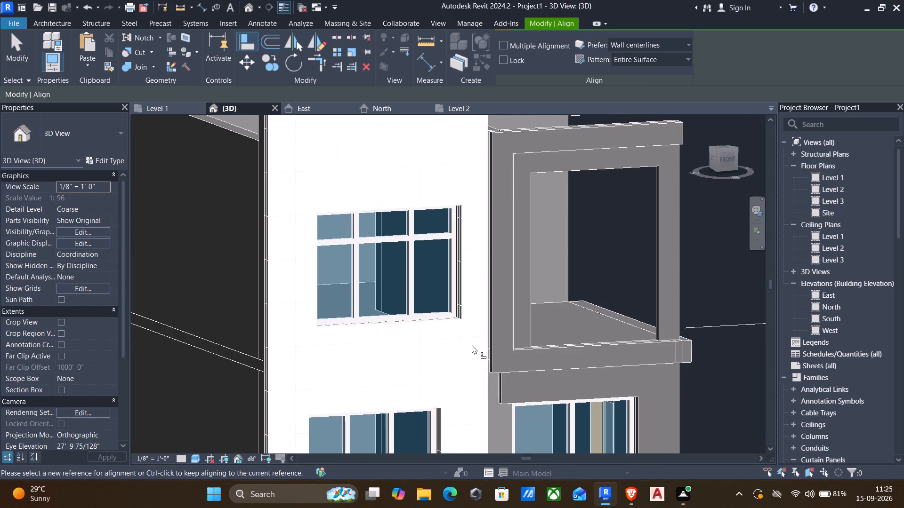
{"action": "scroll", "coordinate": [474, 298], "scroll_direction": "up", "scroll_amount": 3}
{"action": "middle_click_drag", "start_coordinate": [461, 300], "coordinate": [389, 322], "text": "shift"}
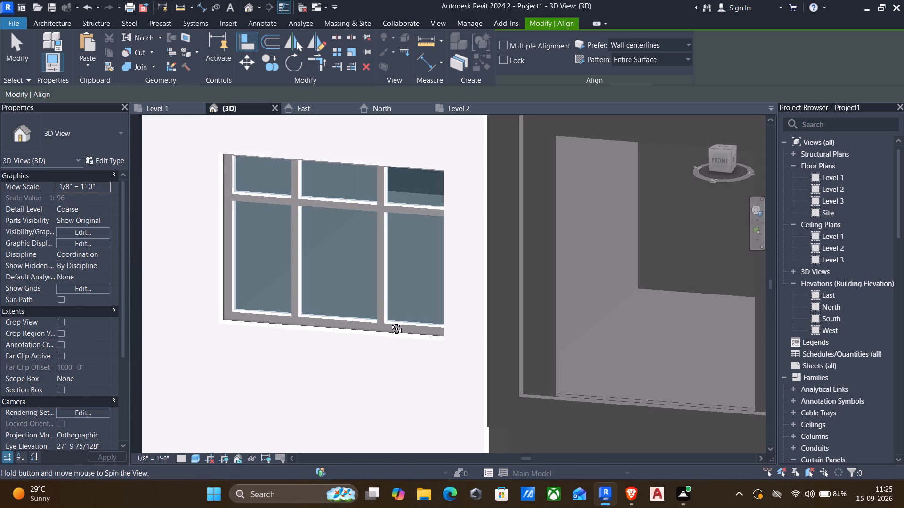
{"action": "middle_click_drag", "start_coordinate": [389, 322], "coordinate": [421, 325], "text": "shift"}
{"action": "middle_click", "coordinate": [421, 325], "text": "shift"}
{"action": "middle_click_drag", "start_coordinate": [420, 326], "coordinate": [439, 325], "text": "shift"}
{"action": "middle_click", "coordinate": [441, 325], "text": "shift"}
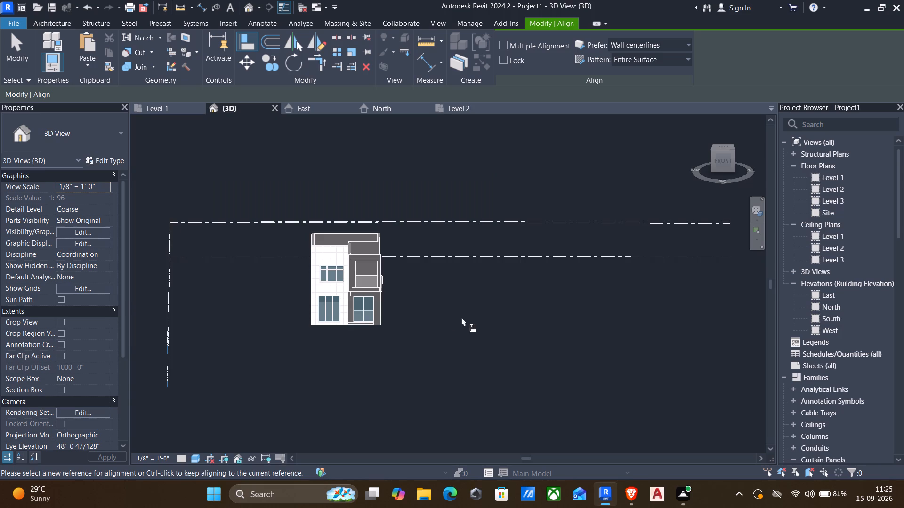
{"action": "scroll", "coordinate": [328, 308], "scroll_direction": "up", "scroll_amount": 8}
{"action": "scroll", "coordinate": [371, 357], "scroll_direction": "up", "scroll_amount": 1}
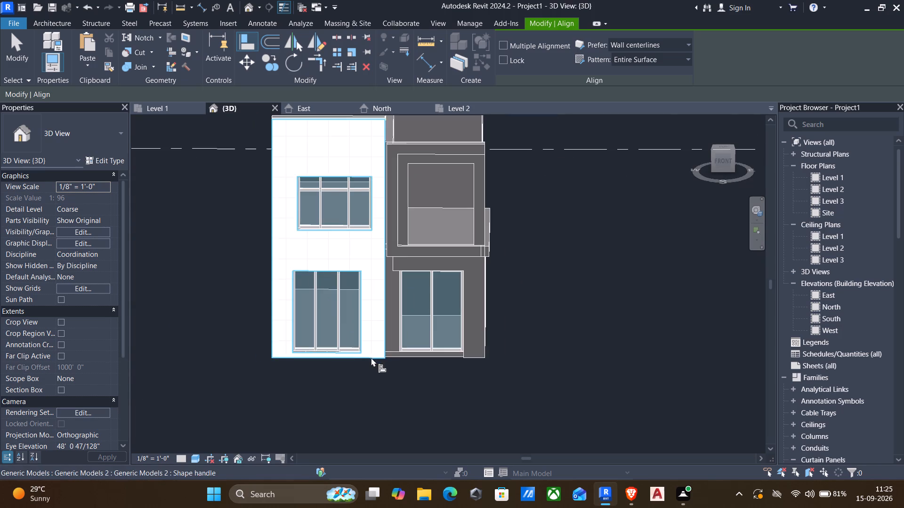
{"action": "scroll", "coordinate": [371, 357], "scroll_direction": "up", "scroll_amount": 1}
{"action": "middle_click_drag", "start_coordinate": [428, 364], "coordinate": [458, 357]}
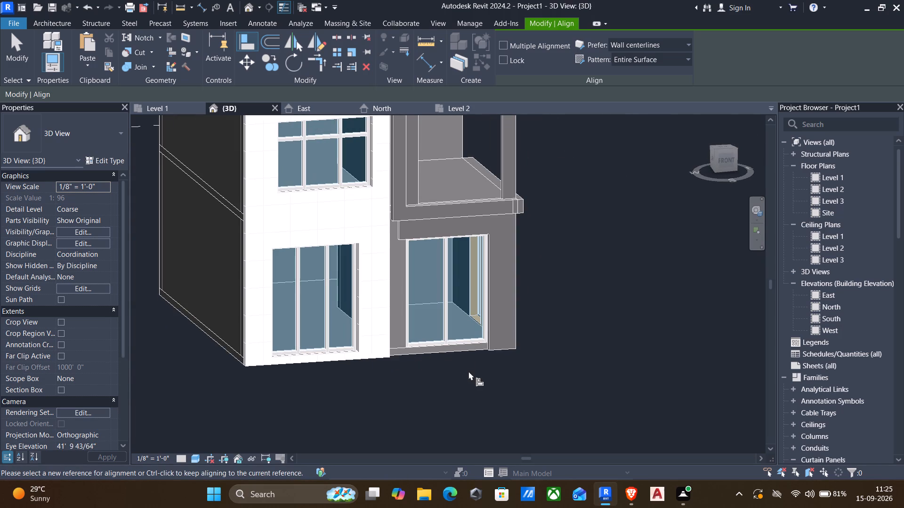
{"action": "scroll", "coordinate": [384, 380], "scroll_direction": "up", "scroll_amount": 1, "text": "shift"}
{"action": "middle_click_drag", "start_coordinate": [384, 380], "coordinate": [286, 367], "text": "shift"}
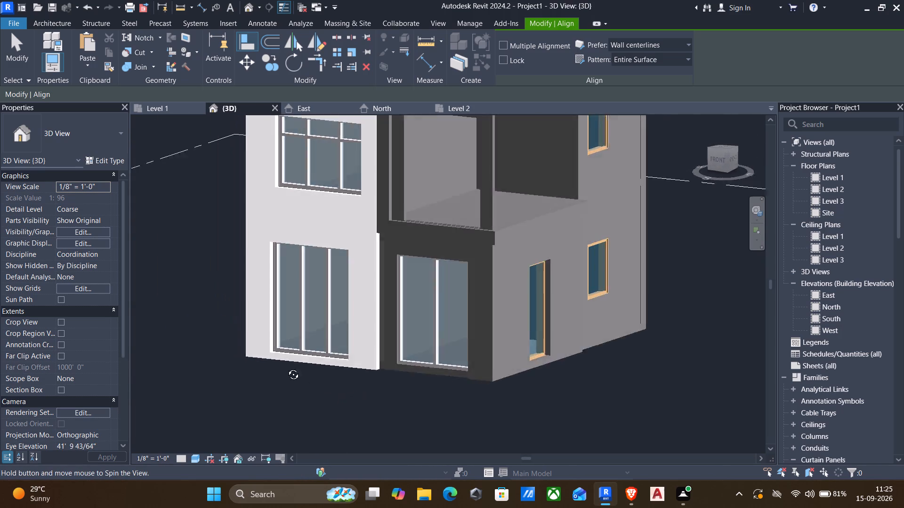
{"action": "middle_click_drag", "start_coordinate": [286, 367], "coordinate": [265, 367], "text": "shift"}
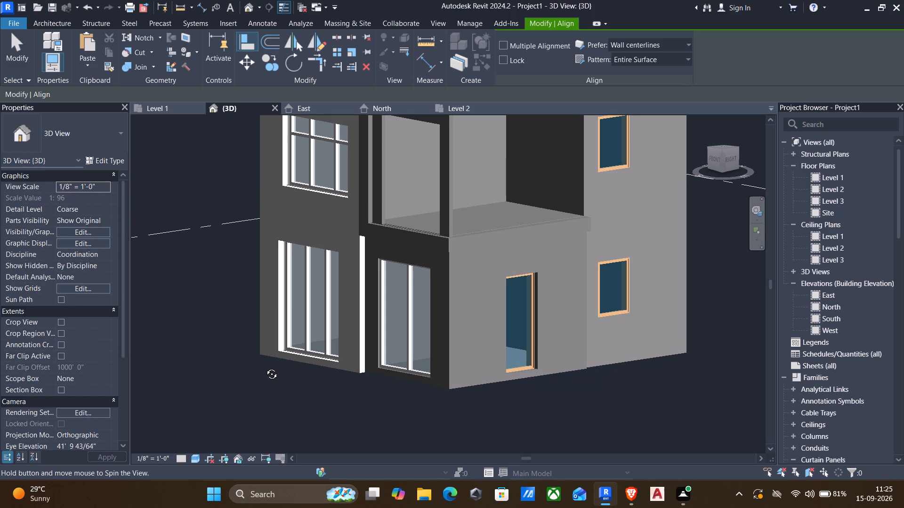
{"action": "middle_click_drag", "start_coordinate": [265, 367], "coordinate": [254, 366], "text": "shift"}
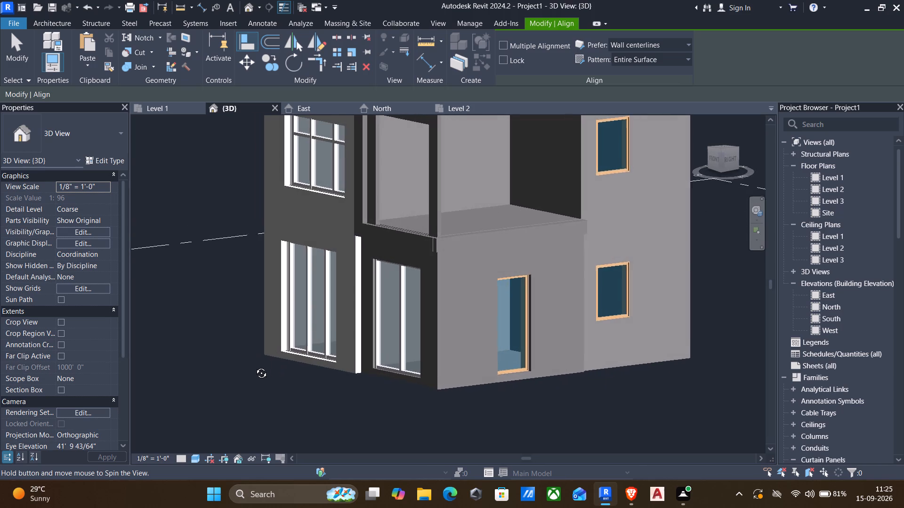
{"action": "middle_click_drag", "start_coordinate": [254, 366], "coordinate": [316, 365], "text": "shift"}
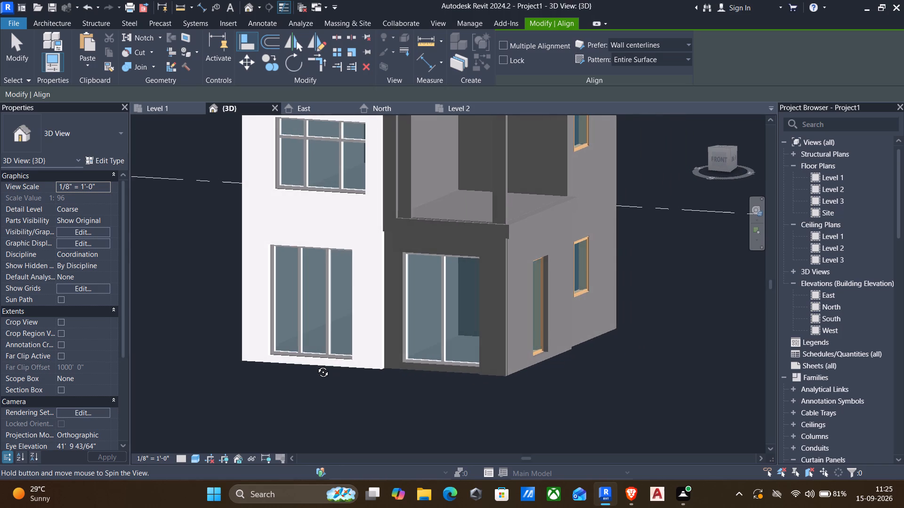
{"action": "middle_click_drag", "start_coordinate": [316, 365], "coordinate": [342, 361], "text": "shift"}
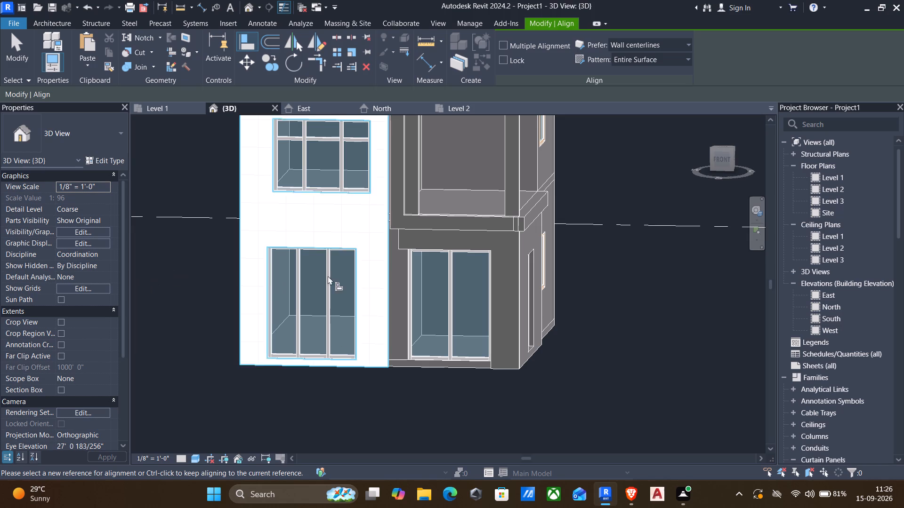
{"action": "middle_click_drag", "start_coordinate": [421, 281], "coordinate": [281, 356], "text": "shift"}
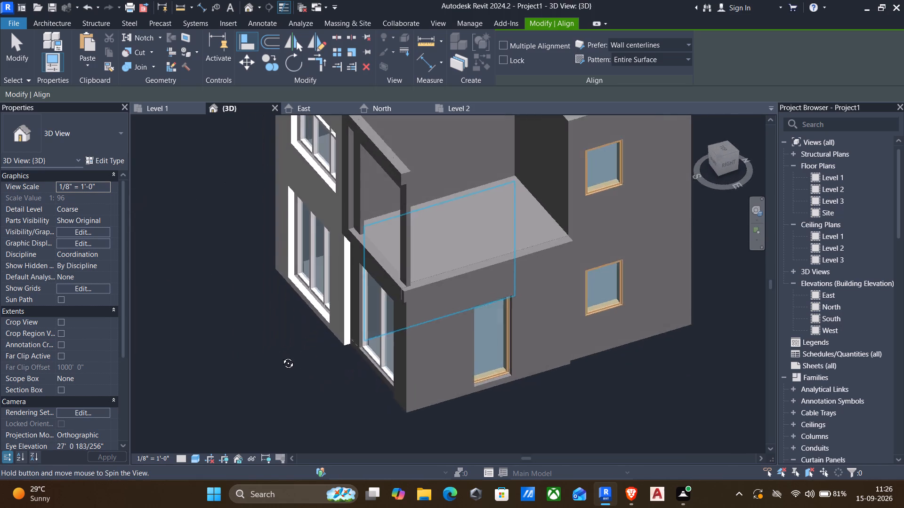
{"action": "middle_click_drag", "start_coordinate": [281, 356], "coordinate": [303, 312], "text": "shift"}
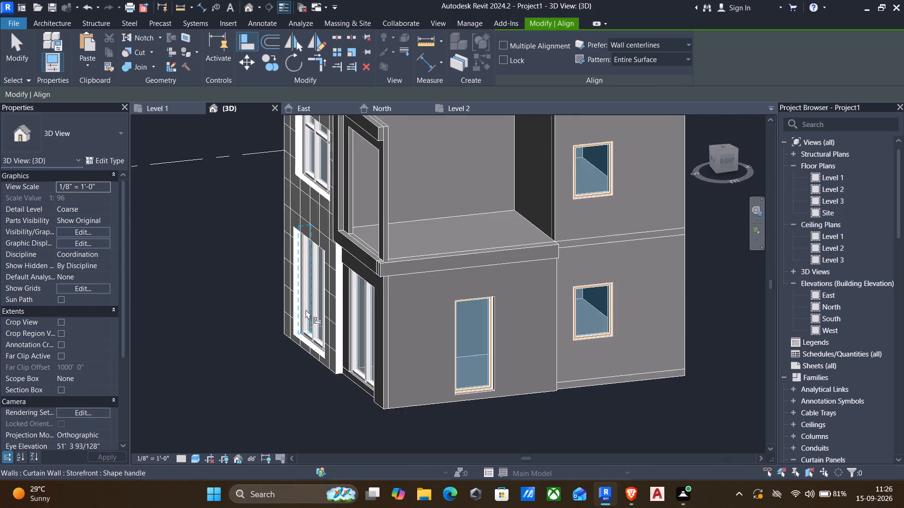
{"action": "scroll", "coordinate": [306, 310], "scroll_direction": "down", "scroll_amount": 1}
{"action": "middle_click_drag", "start_coordinate": [313, 274], "coordinate": [360, 349]}
{"action": "key", "text": "Escape"}
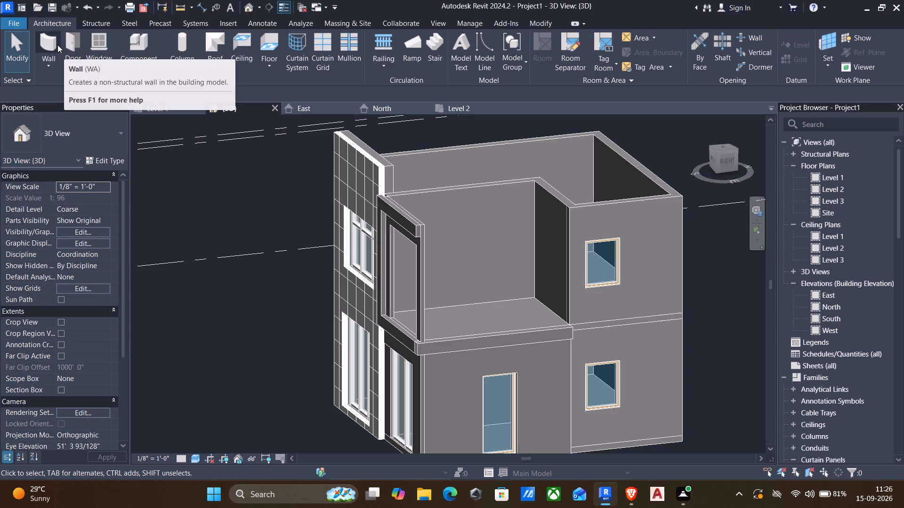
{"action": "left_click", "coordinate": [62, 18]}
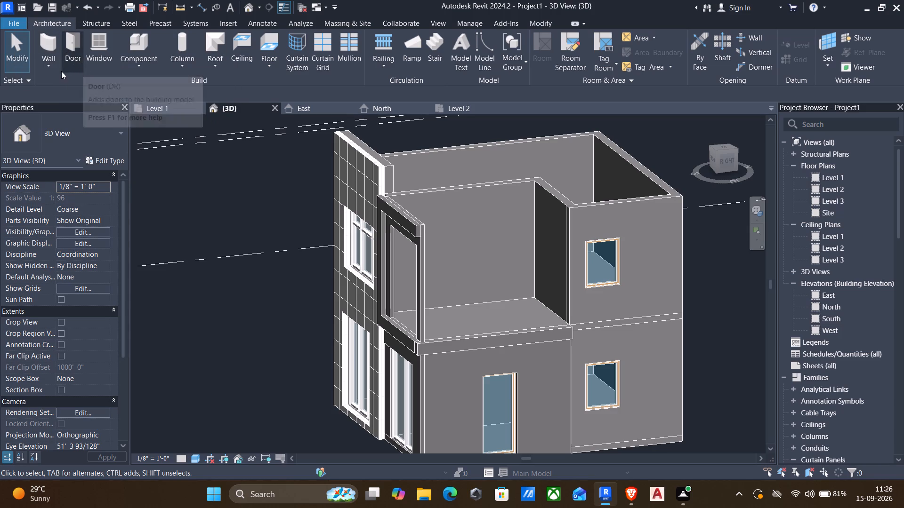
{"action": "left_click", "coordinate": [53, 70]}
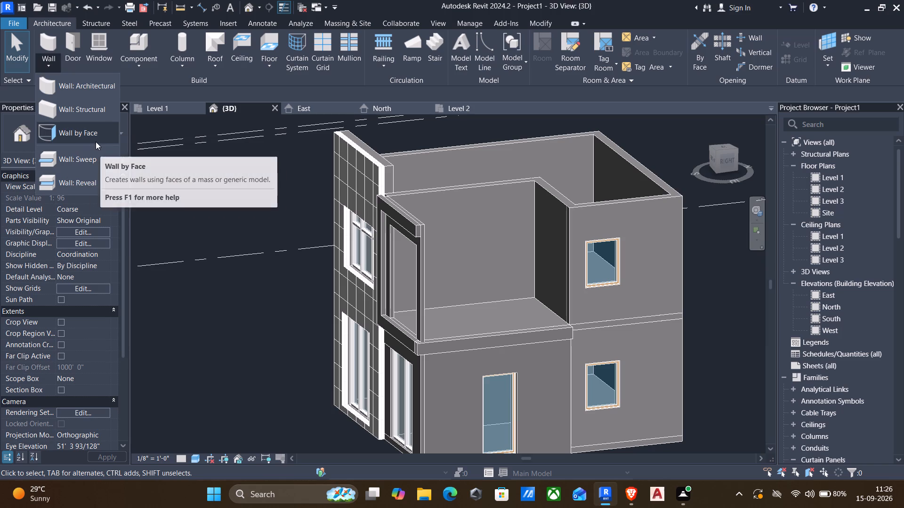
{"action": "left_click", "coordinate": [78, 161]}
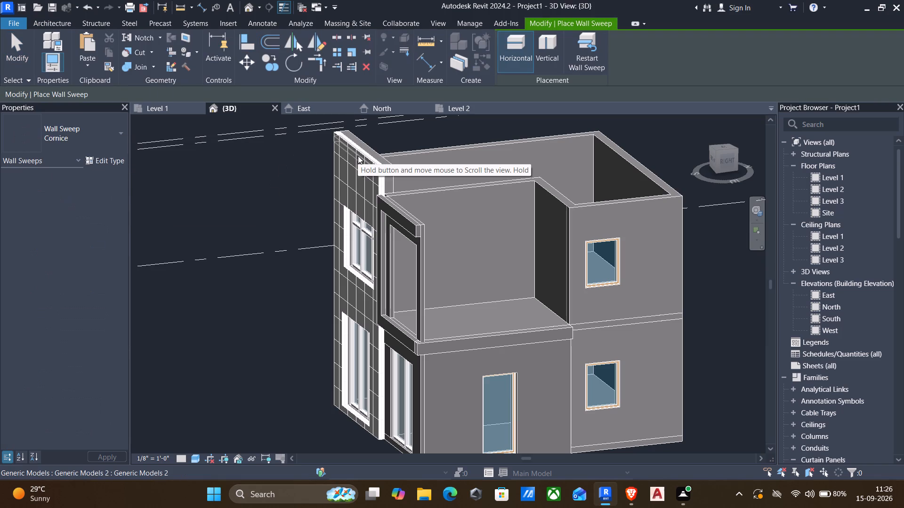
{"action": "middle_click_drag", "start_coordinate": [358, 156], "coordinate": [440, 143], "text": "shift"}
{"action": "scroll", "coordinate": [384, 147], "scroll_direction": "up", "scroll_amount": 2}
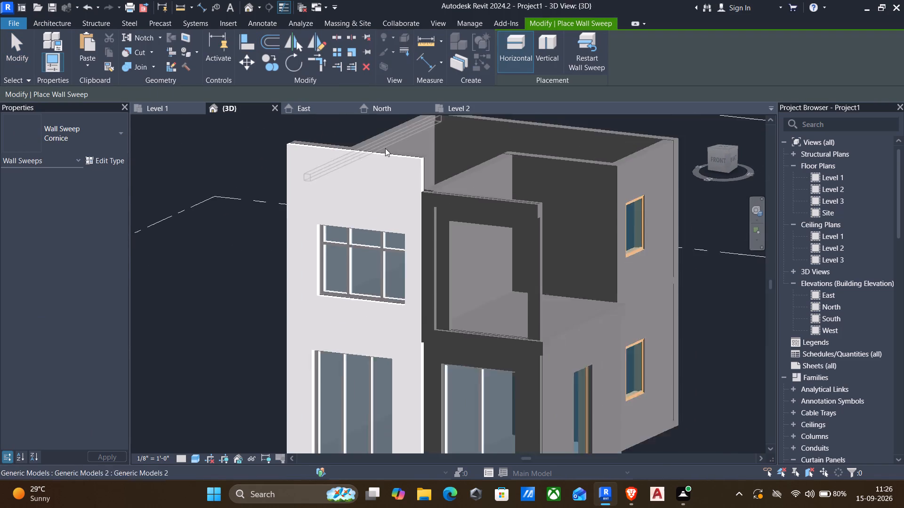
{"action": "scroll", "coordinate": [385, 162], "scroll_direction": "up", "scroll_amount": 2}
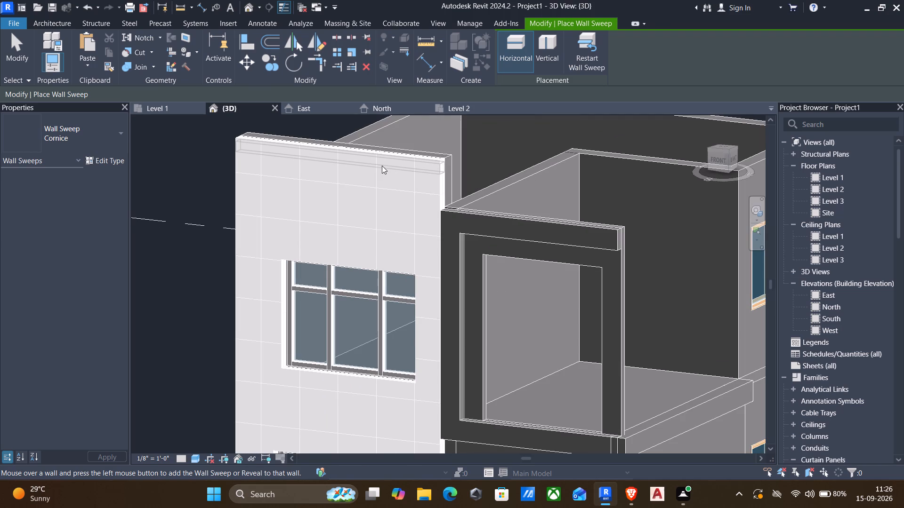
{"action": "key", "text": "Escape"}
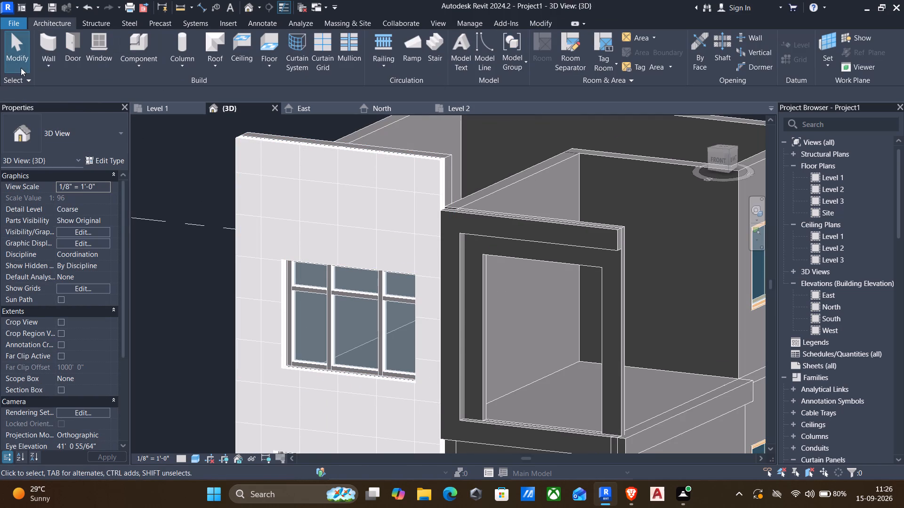
Place a horizontal Cornice wall sweep along the top edge of the raised front parapet wall.
{"action": "left_click", "coordinate": [44, 67]}
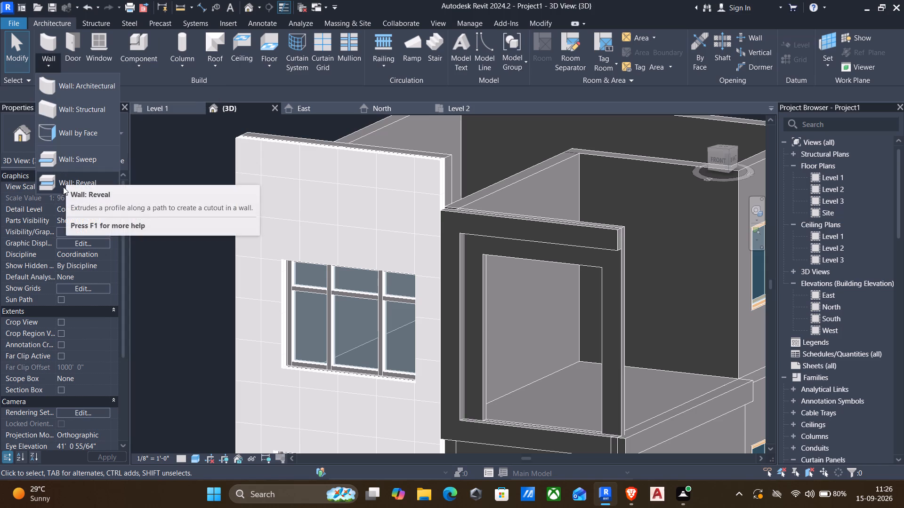
{"action": "left_click", "coordinate": [72, 159]}
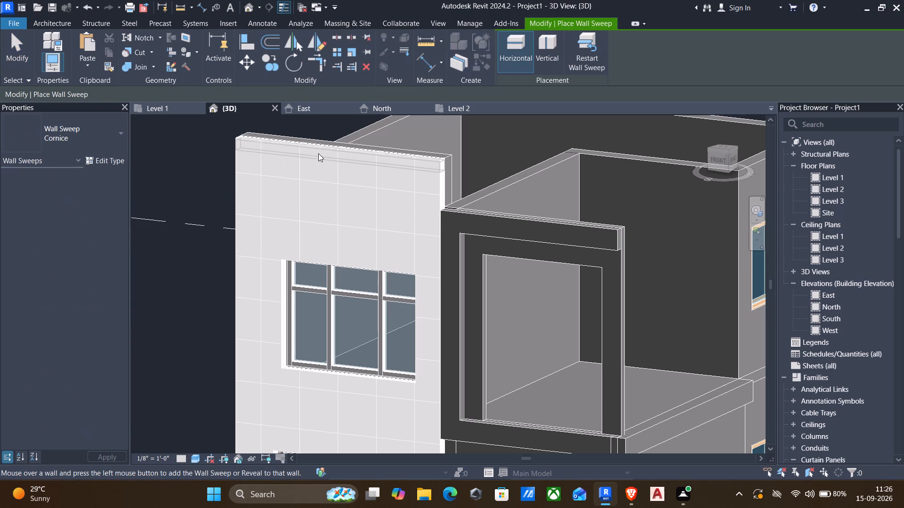
{"action": "scroll", "coordinate": [308, 160], "scroll_direction": "up", "scroll_amount": 3}
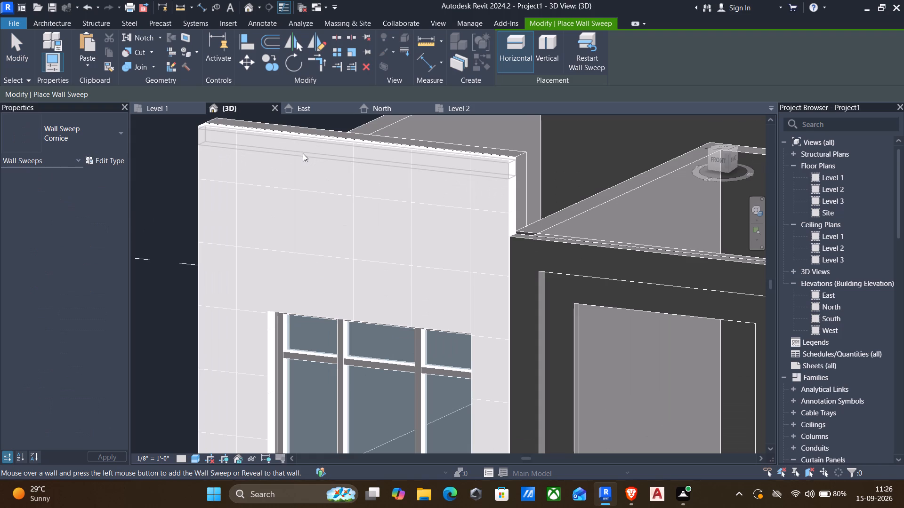
{"action": "left_click", "coordinate": [300, 151]}
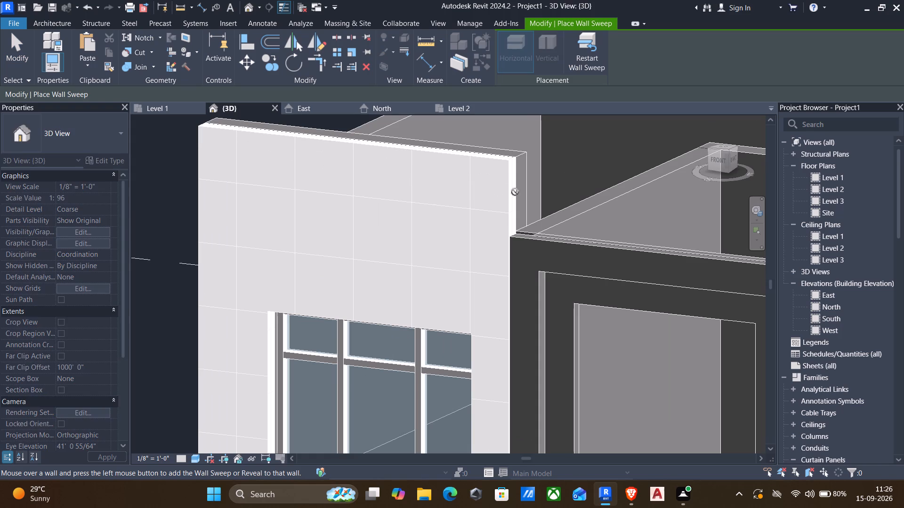
{"action": "key", "text": "Escape"}
Nudge the parapet's cornice sweep outward from the tiled façade to an offset from wall of about 1.7".
{"action": "middle_click_drag", "start_coordinate": [557, 207], "coordinate": [497, 199], "text": "shift"}
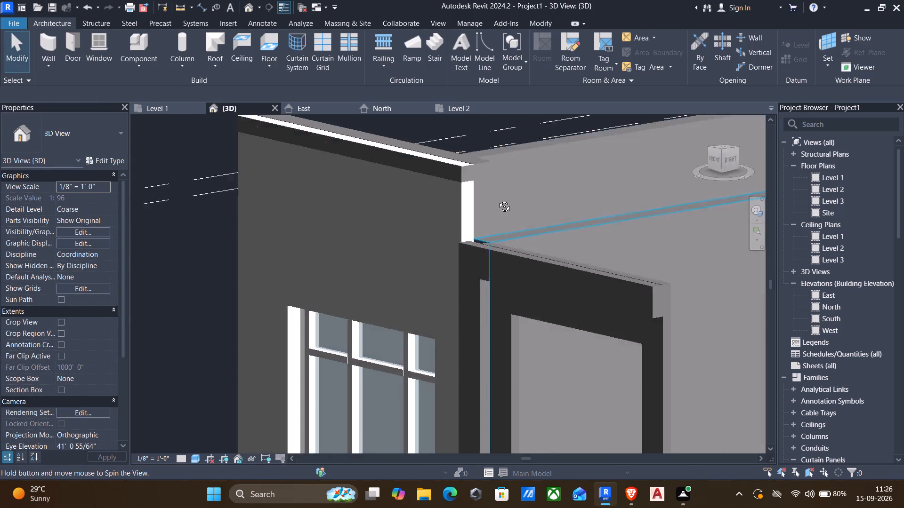
{"action": "middle_click_drag", "start_coordinate": [497, 199], "coordinate": [462, 194], "text": "shift"}
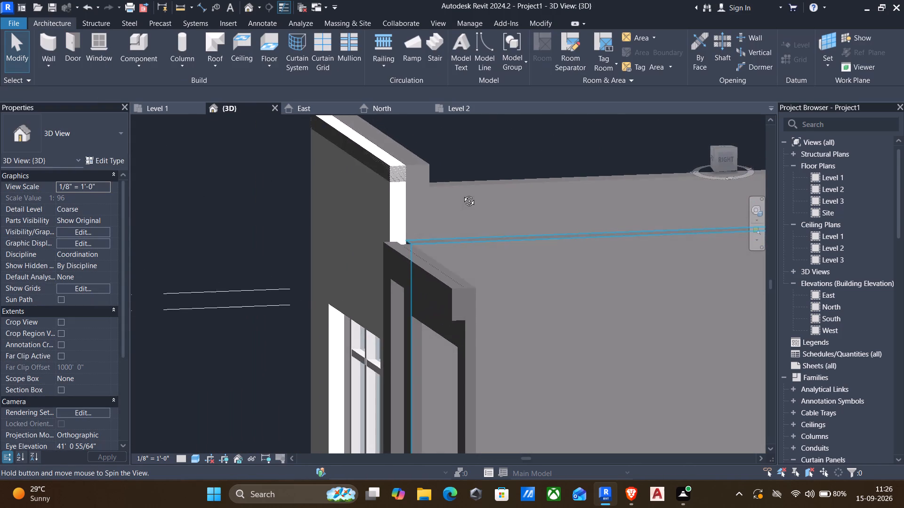
{"action": "middle_click_drag", "start_coordinate": [462, 194], "coordinate": [473, 191], "text": "shift"}
{"action": "key", "text": "Escape"}
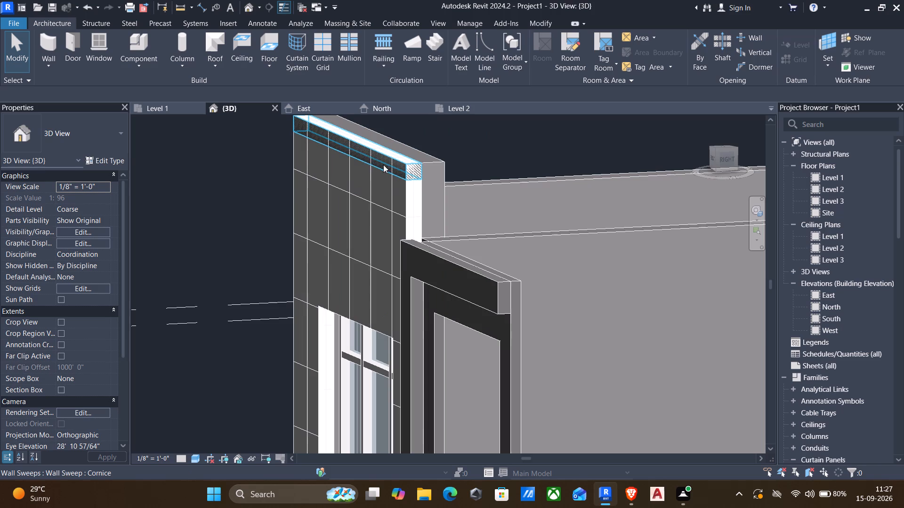
{"action": "left_click", "coordinate": [403, 168]}
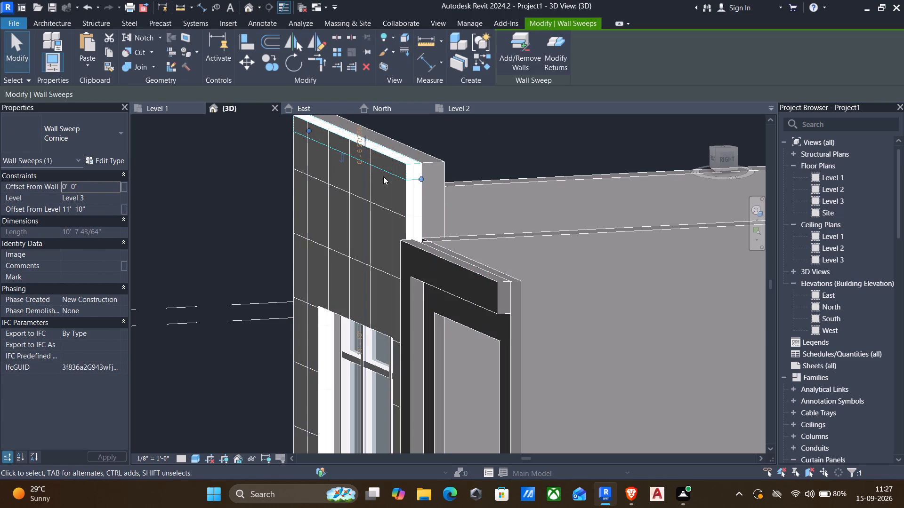
{"action": "key", "text": "Escape"}
{"action": "left_click", "coordinate": [404, 167]}
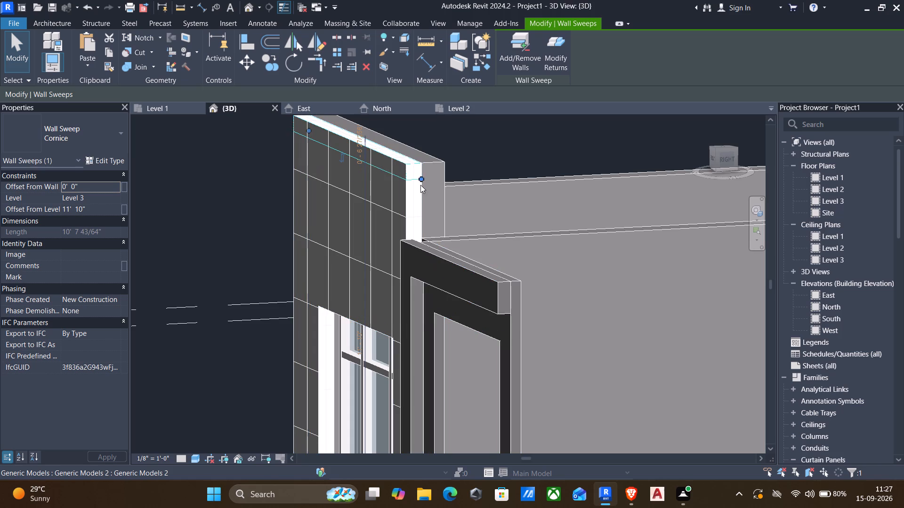
{"action": "key", "text": "Left"}
{"action": "key", "text": "Left"}
{"action": "key", "text": "Left"}
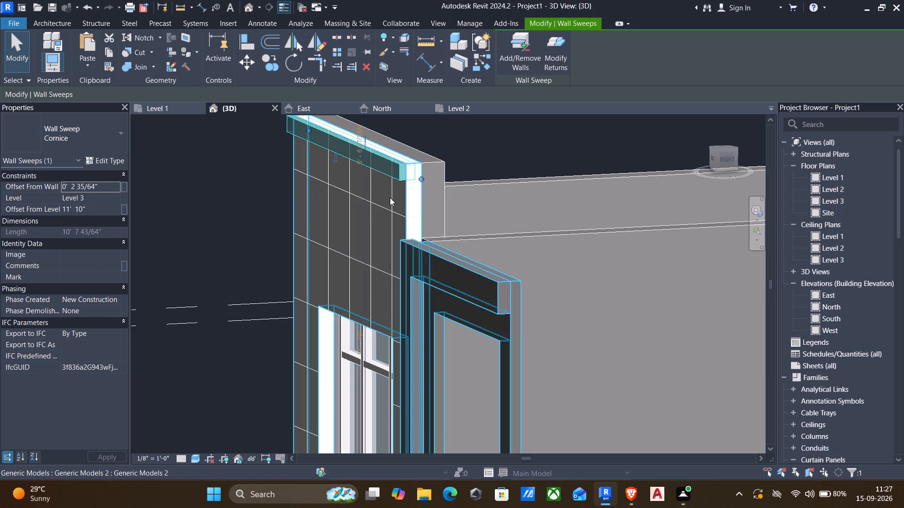
{"action": "key", "text": "Right"}
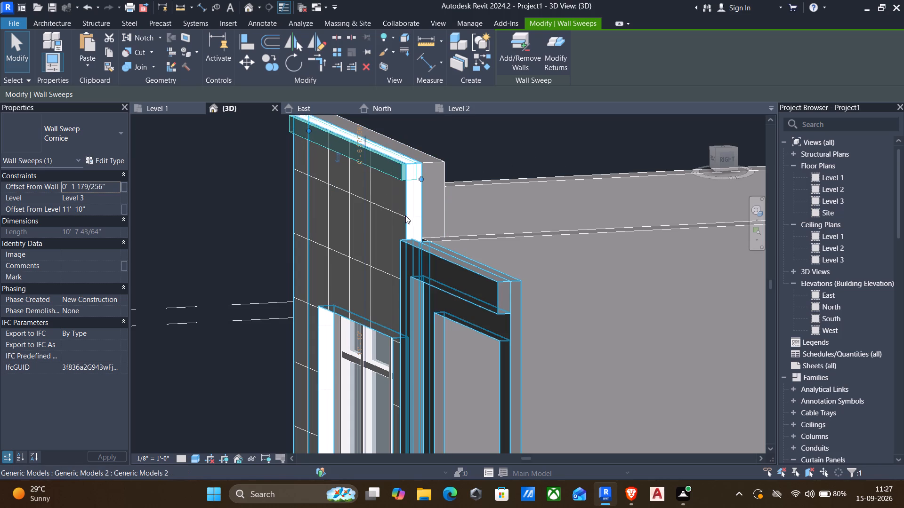
{"action": "key", "text": "Escape"}
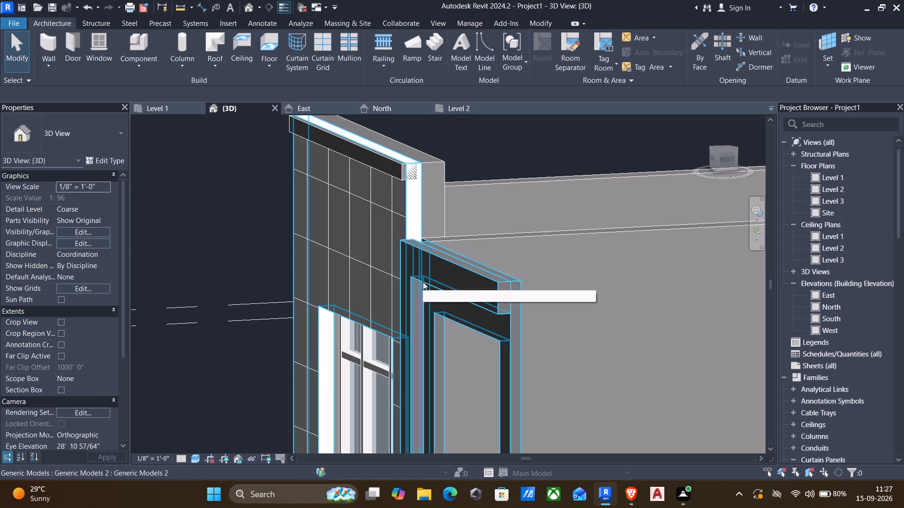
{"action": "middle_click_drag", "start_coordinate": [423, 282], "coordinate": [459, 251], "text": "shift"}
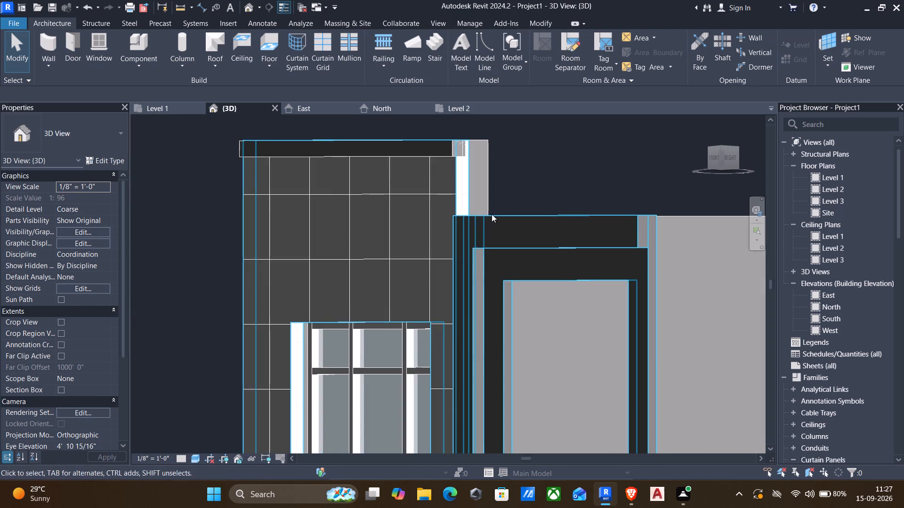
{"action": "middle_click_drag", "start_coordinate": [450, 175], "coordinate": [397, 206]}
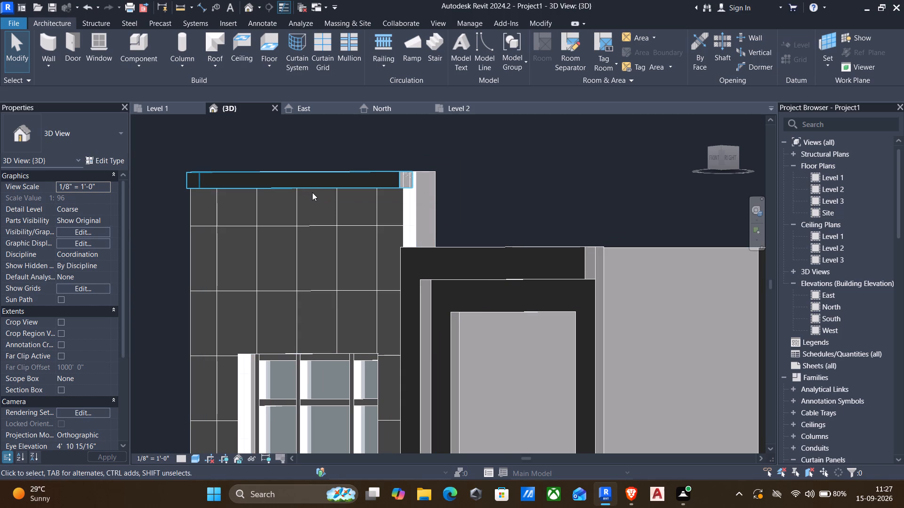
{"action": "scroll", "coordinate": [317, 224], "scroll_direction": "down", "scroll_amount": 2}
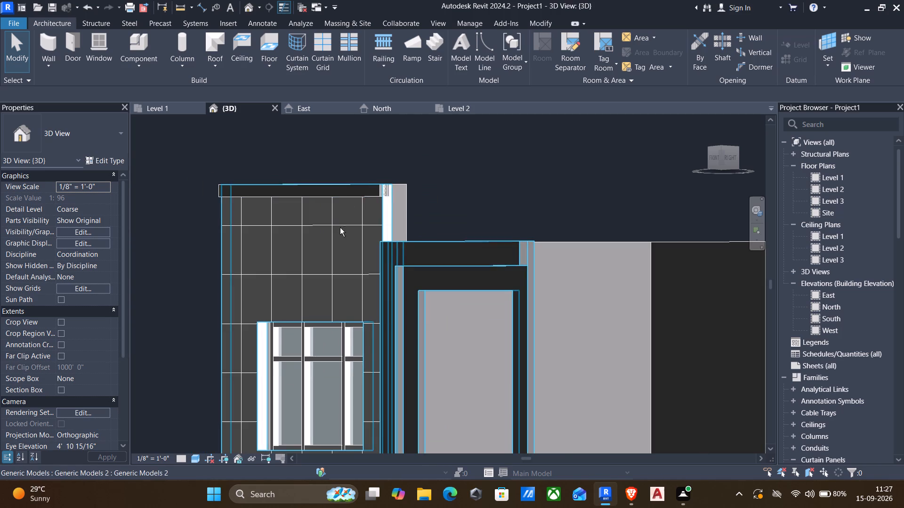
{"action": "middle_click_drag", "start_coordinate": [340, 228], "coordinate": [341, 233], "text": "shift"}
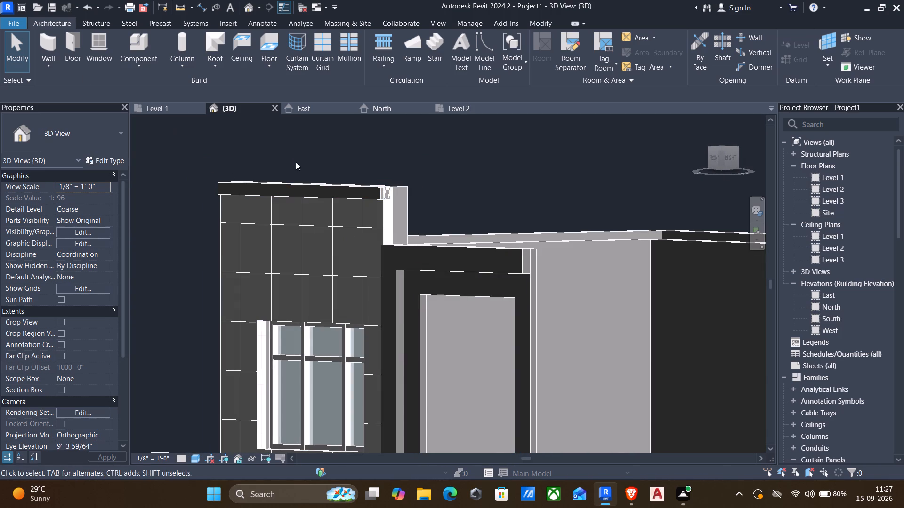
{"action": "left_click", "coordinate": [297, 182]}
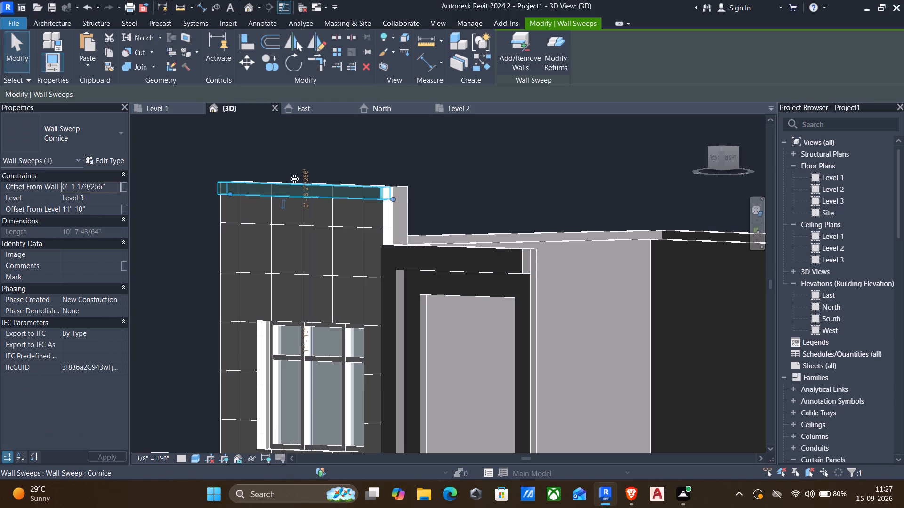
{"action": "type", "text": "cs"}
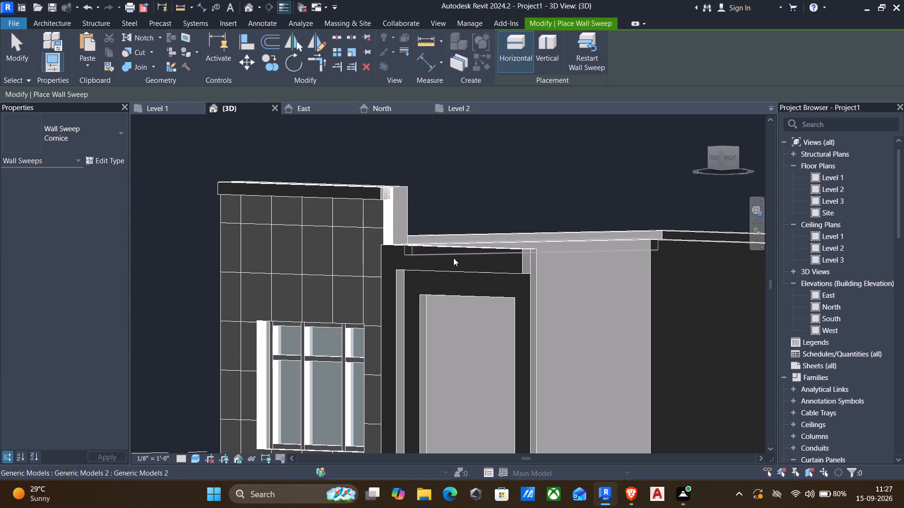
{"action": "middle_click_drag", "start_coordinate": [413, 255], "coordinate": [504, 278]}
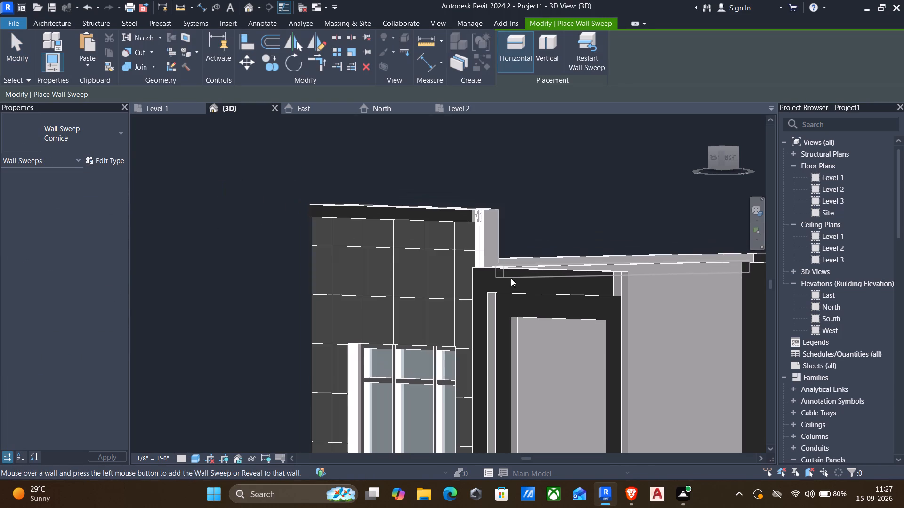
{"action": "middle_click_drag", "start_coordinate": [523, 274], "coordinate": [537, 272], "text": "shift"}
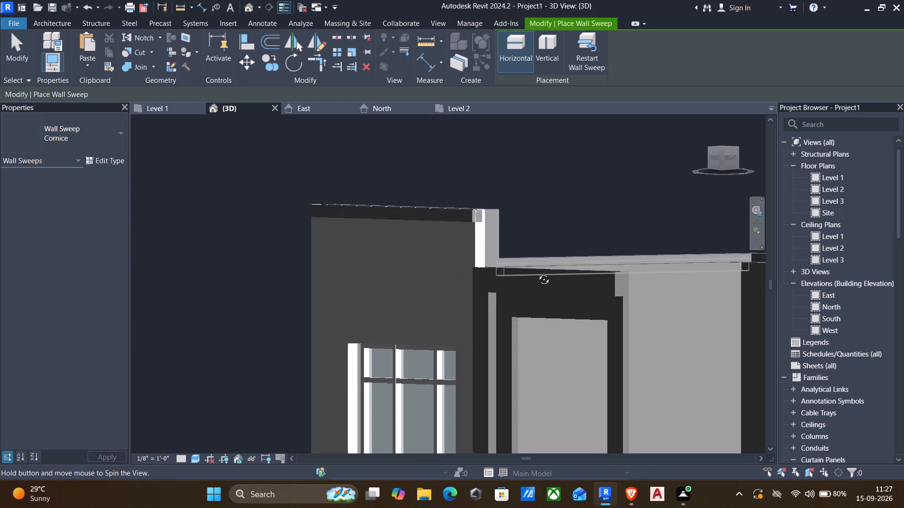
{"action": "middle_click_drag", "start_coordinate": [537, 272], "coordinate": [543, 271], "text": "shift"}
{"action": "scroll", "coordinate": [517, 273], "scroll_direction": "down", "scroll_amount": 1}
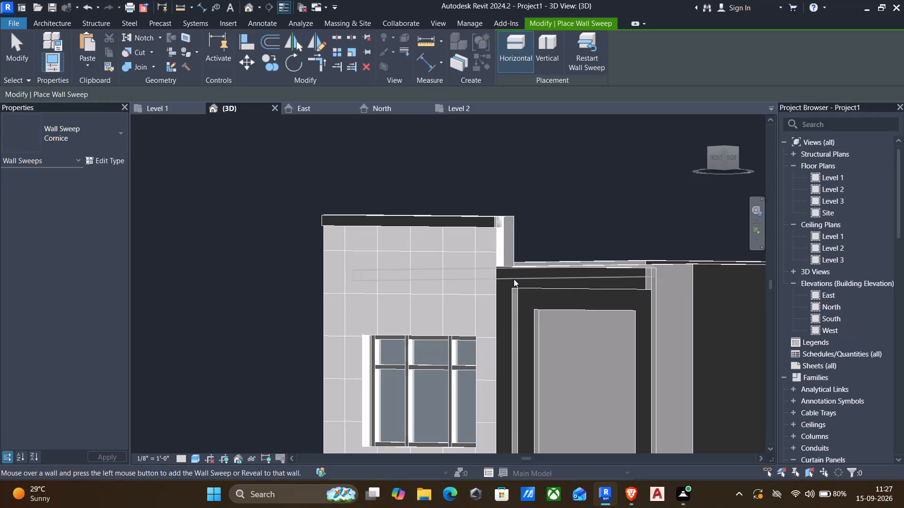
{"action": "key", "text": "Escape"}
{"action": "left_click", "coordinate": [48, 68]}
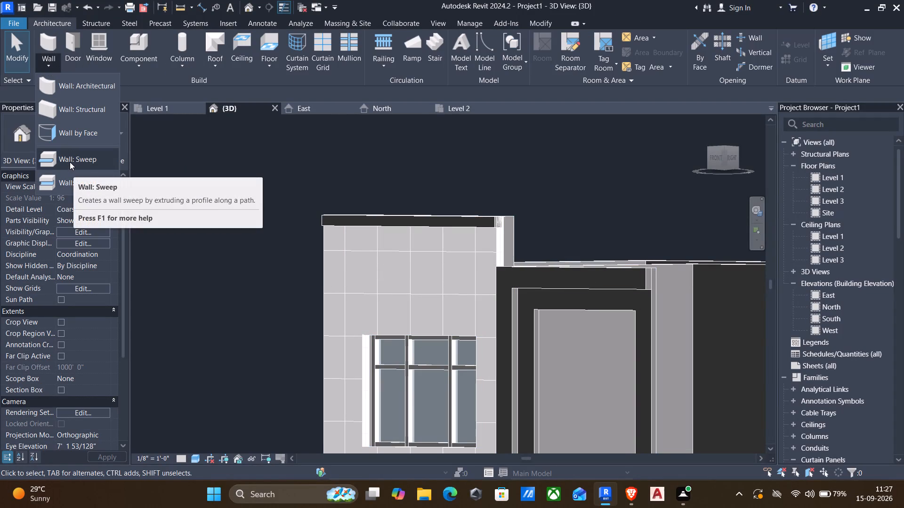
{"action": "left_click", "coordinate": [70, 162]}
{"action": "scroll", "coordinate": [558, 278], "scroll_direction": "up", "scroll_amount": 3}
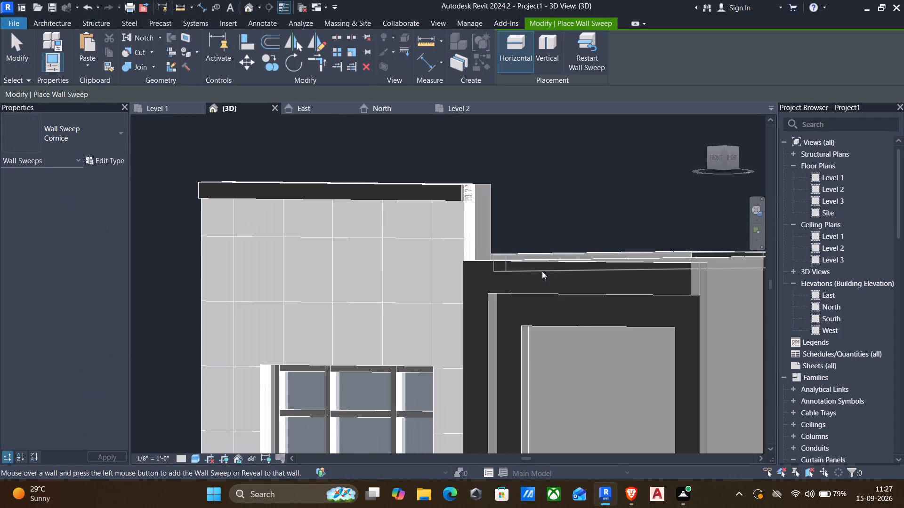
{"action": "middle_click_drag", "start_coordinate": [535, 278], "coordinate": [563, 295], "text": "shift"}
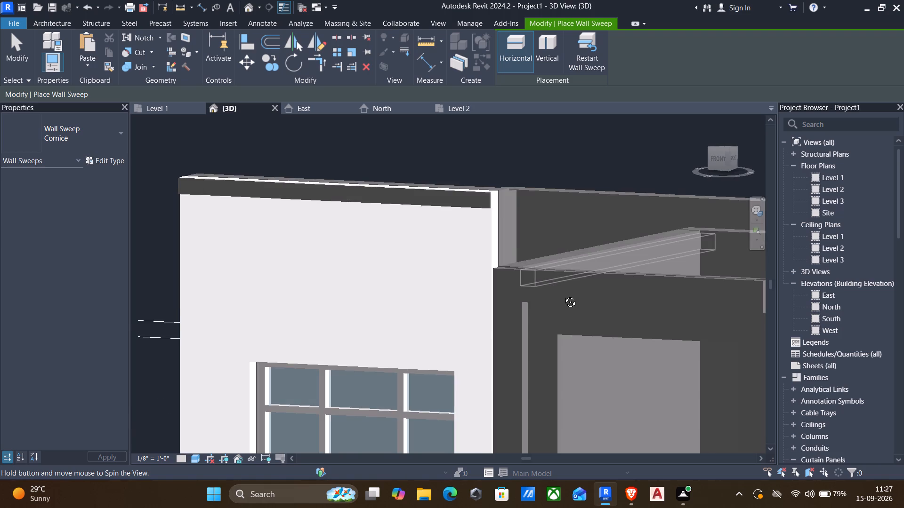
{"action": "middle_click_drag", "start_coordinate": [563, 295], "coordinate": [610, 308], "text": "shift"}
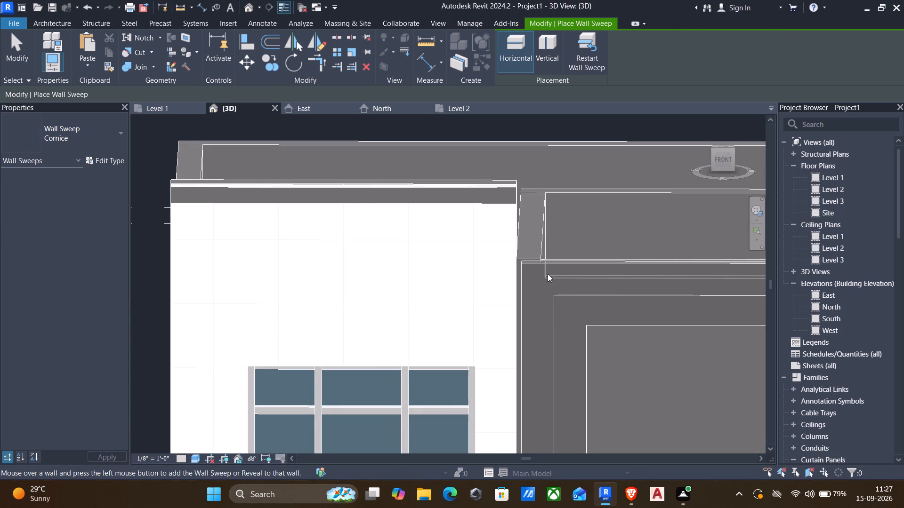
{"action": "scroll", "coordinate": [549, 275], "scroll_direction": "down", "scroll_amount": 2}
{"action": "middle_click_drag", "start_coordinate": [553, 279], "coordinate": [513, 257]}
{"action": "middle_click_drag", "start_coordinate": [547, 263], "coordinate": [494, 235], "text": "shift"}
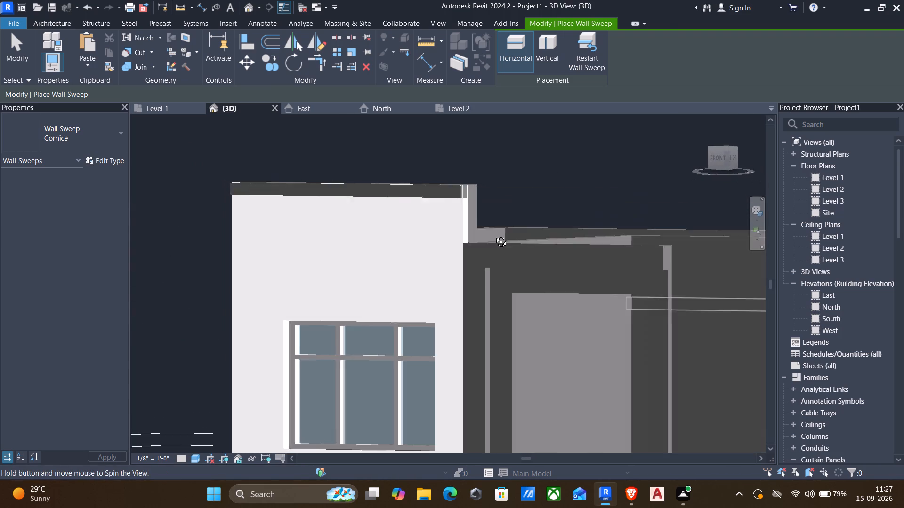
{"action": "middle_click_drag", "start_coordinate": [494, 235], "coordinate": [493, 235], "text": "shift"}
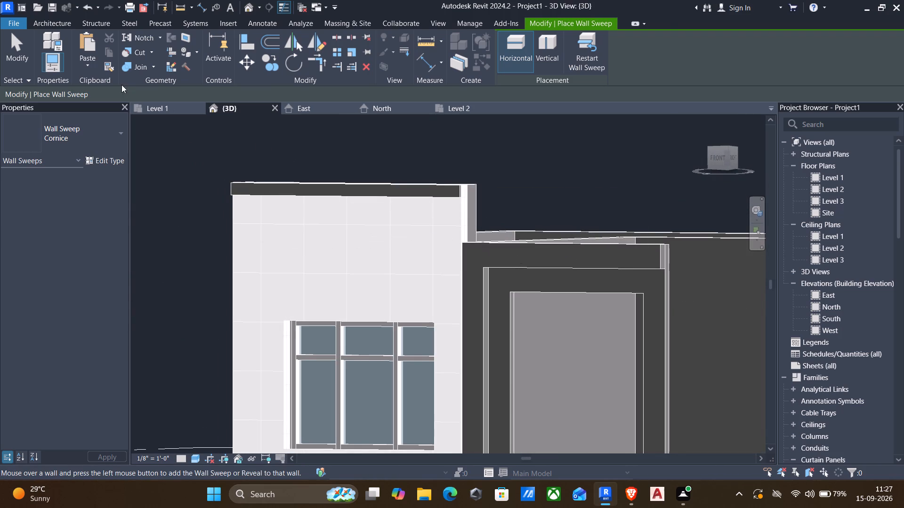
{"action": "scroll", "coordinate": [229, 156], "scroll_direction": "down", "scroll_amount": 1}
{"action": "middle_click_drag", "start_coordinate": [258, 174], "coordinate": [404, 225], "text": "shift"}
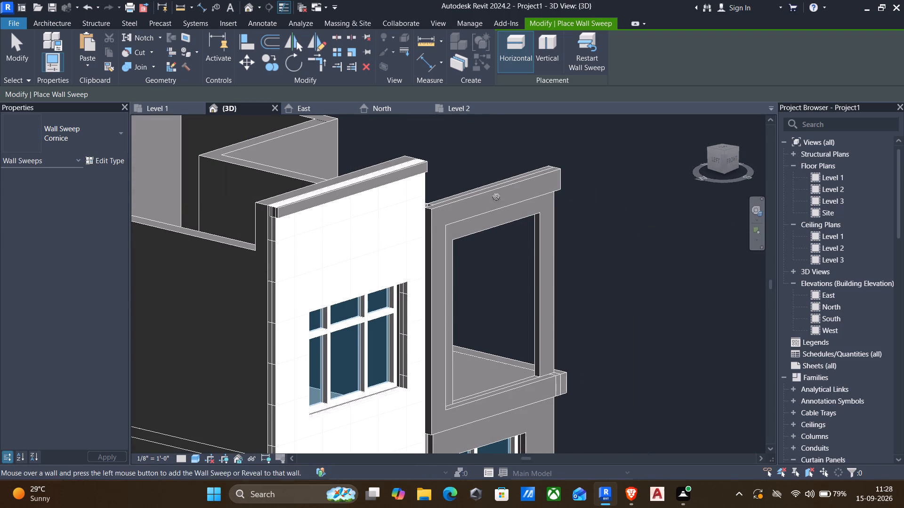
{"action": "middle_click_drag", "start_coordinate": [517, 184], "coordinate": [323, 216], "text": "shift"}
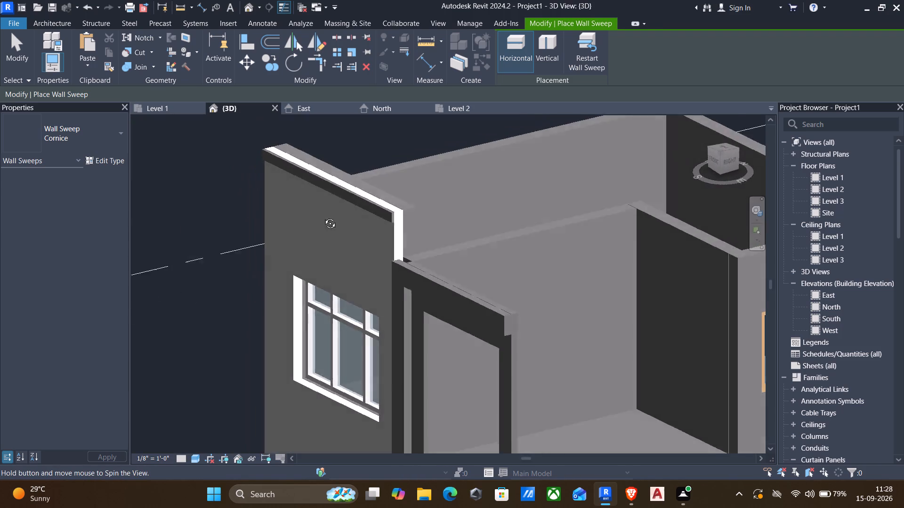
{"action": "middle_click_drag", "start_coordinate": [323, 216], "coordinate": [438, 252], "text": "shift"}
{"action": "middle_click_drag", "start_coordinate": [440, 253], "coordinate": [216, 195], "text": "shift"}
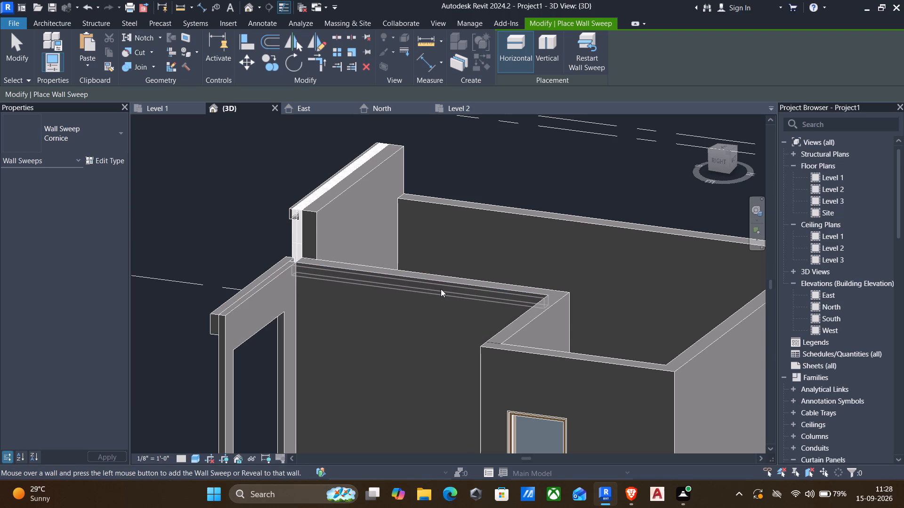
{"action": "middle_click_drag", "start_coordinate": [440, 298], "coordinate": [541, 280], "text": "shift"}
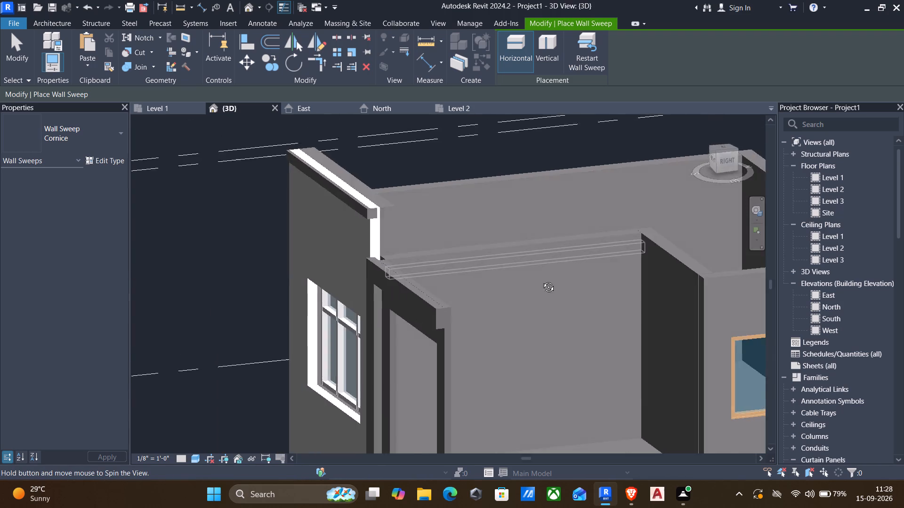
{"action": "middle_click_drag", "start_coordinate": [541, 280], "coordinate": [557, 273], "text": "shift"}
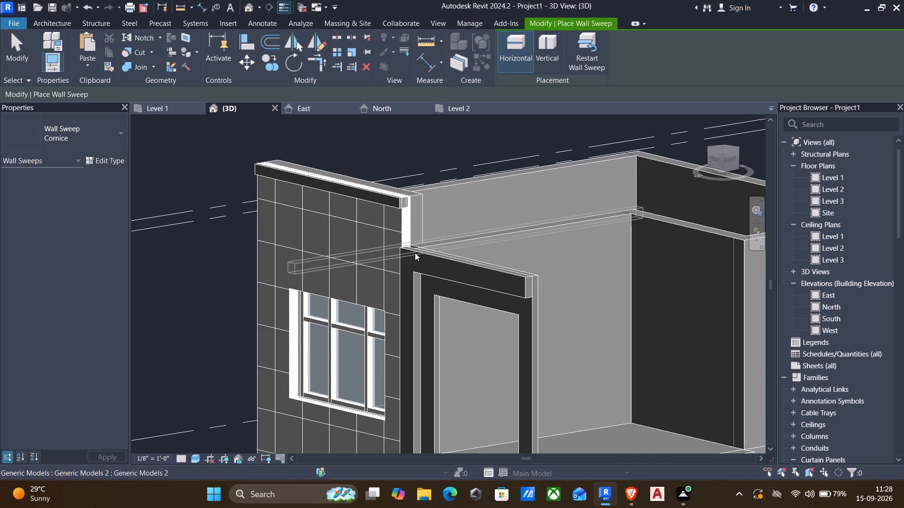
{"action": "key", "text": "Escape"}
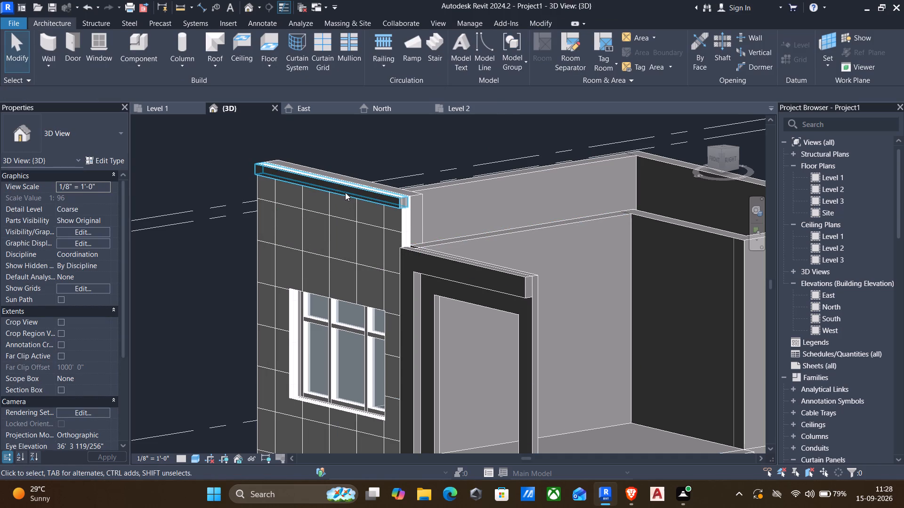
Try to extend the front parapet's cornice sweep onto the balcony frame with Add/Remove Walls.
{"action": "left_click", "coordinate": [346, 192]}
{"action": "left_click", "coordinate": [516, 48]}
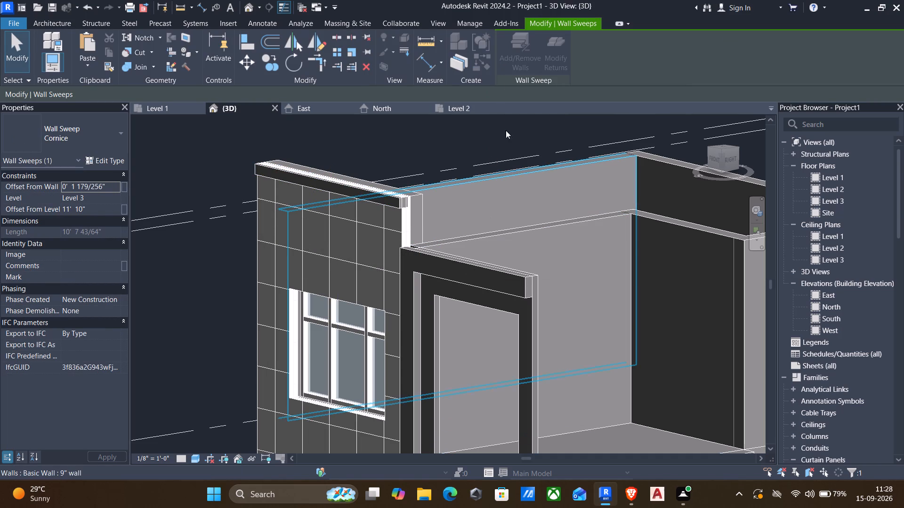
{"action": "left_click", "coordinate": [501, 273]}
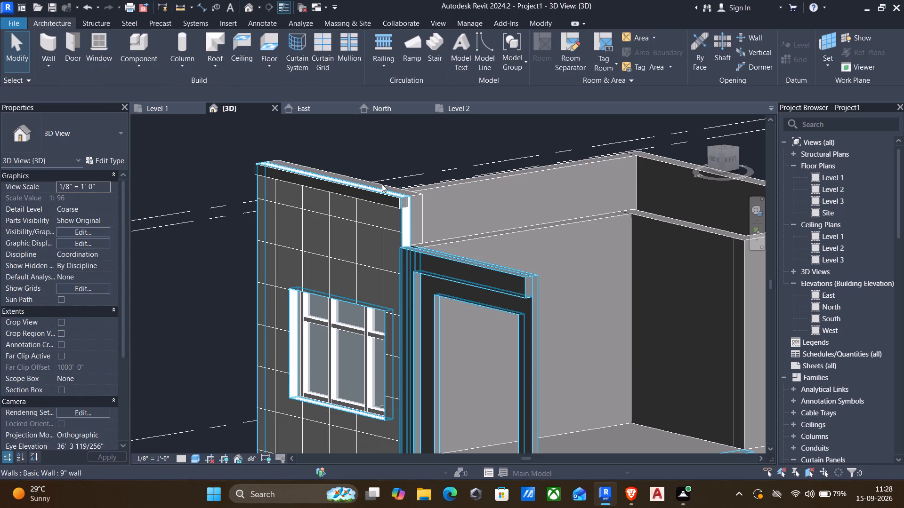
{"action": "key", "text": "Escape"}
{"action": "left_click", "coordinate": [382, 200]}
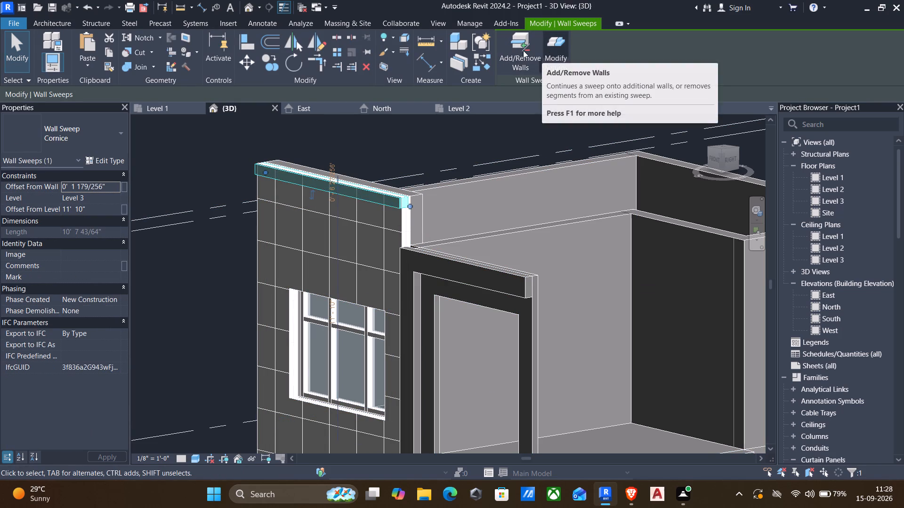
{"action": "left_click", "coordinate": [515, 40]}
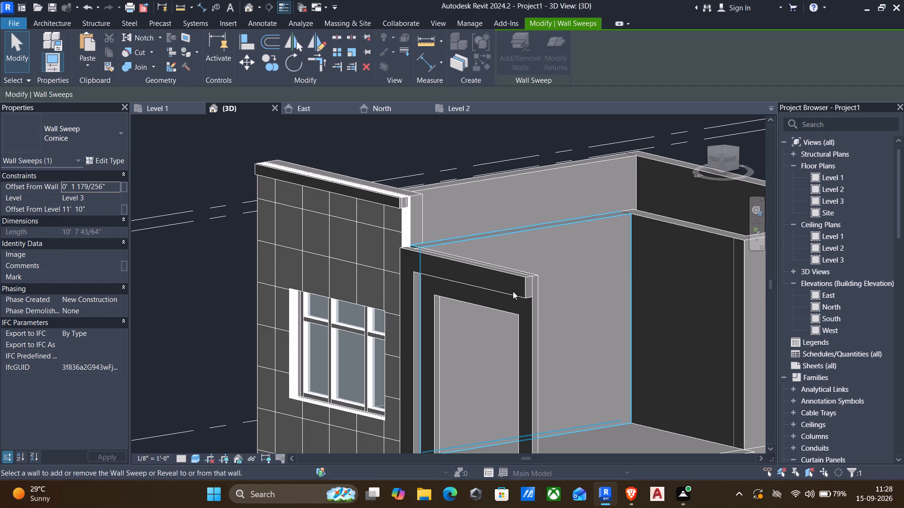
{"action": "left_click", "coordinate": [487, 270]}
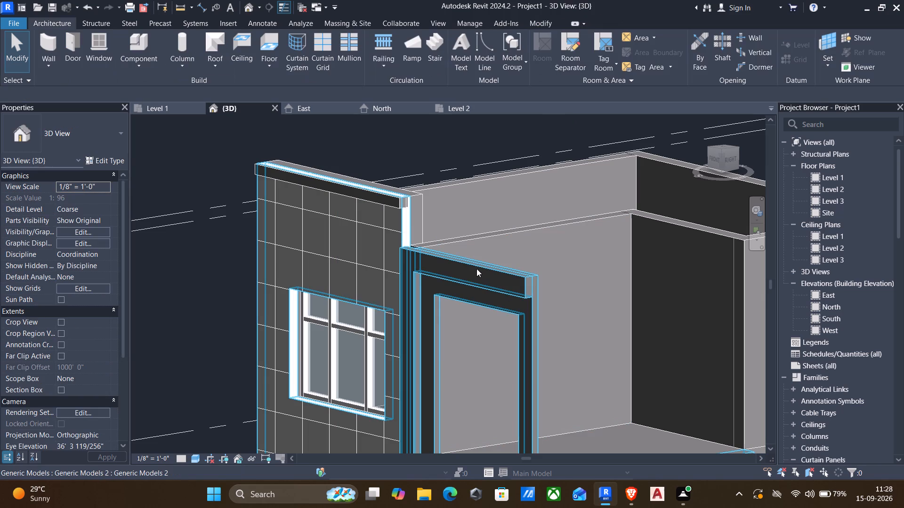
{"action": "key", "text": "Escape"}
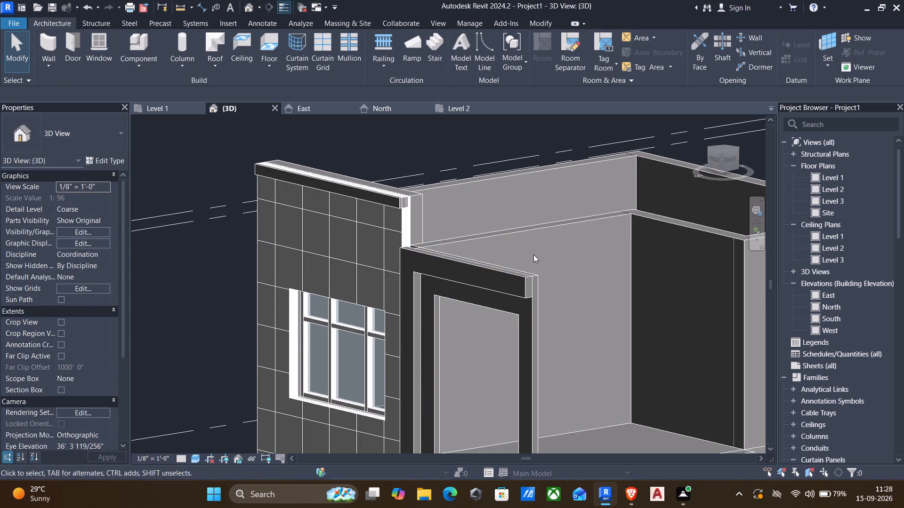
Raise the top of the Level 3 side wall behind the balcony frame to a top offset of about 11' 5".
{"action": "middle_click_drag", "start_coordinate": [389, 231], "coordinate": [335, 240], "text": "shift"}
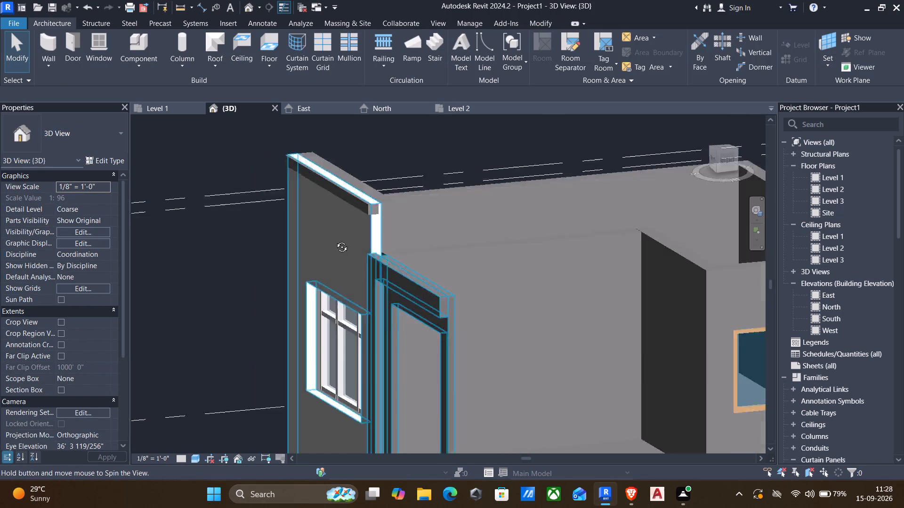
{"action": "middle_click_drag", "start_coordinate": [335, 240], "coordinate": [314, 328], "text": "shift"}
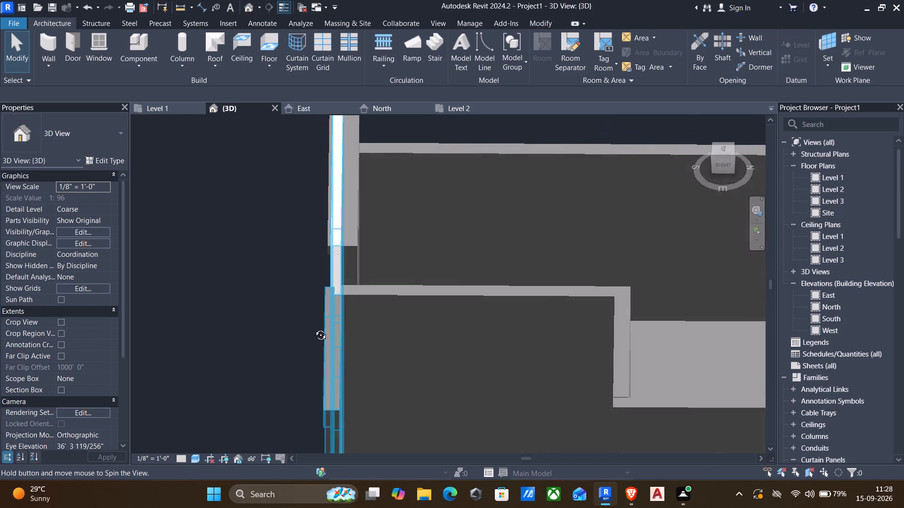
{"action": "middle_click_drag", "start_coordinate": [314, 328], "coordinate": [412, 248], "text": "shift"}
{"action": "scroll", "coordinate": [290, 262], "scroll_direction": "down", "scroll_amount": 1, "text": "shift"}
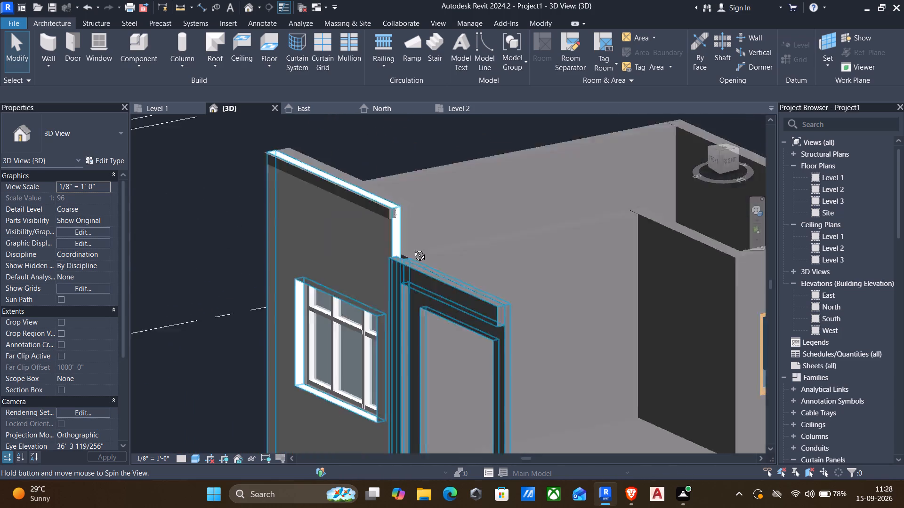
{"action": "middle_click_drag", "start_coordinate": [412, 248], "coordinate": [469, 230], "text": "shift"}
{"action": "scroll", "coordinate": [500, 285], "scroll_direction": "down", "scroll_amount": 1}
{"action": "middle_click_drag", "start_coordinate": [507, 291], "coordinate": [447, 293]}
{"action": "middle_click_drag", "start_coordinate": [410, 295], "coordinate": [394, 295], "text": "shift"}
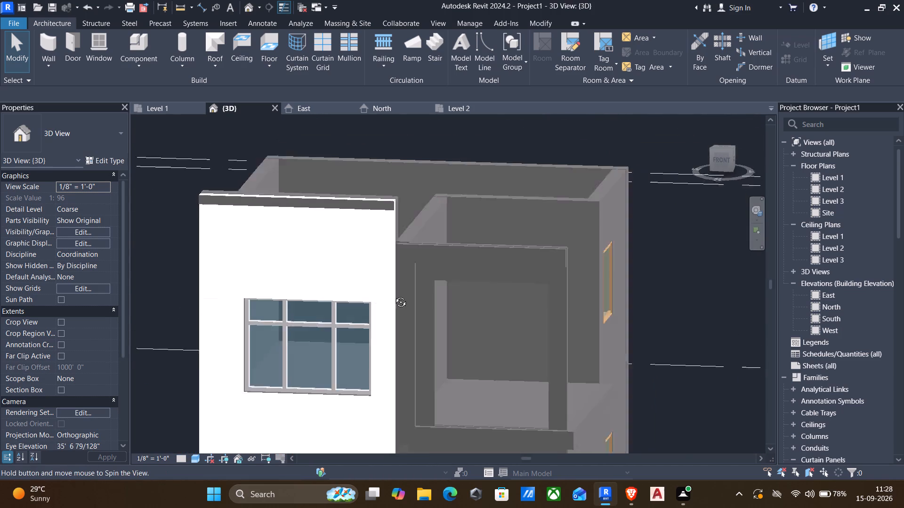
{"action": "middle_click_drag", "start_coordinate": [394, 295], "coordinate": [291, 314], "text": "shift"}
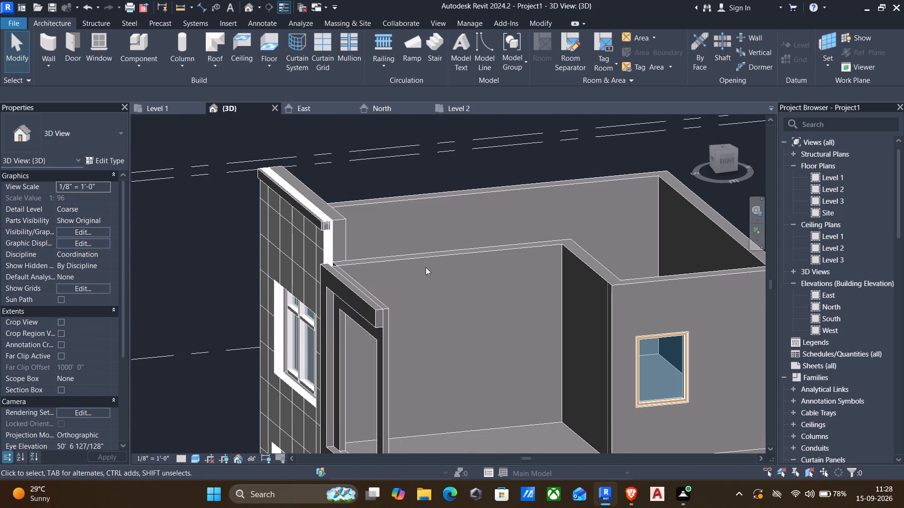
{"action": "left_click", "coordinate": [416, 257]}
{"action": "left_click_drag", "start_coordinate": [447, 247], "coordinate": [448, 237]}
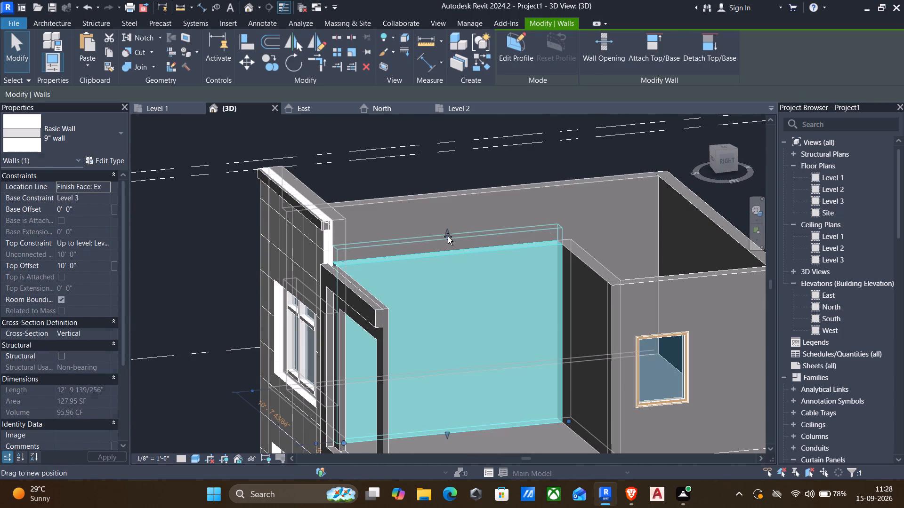
{"action": "left_click_drag", "start_coordinate": [448, 237], "coordinate": [444, 228]}
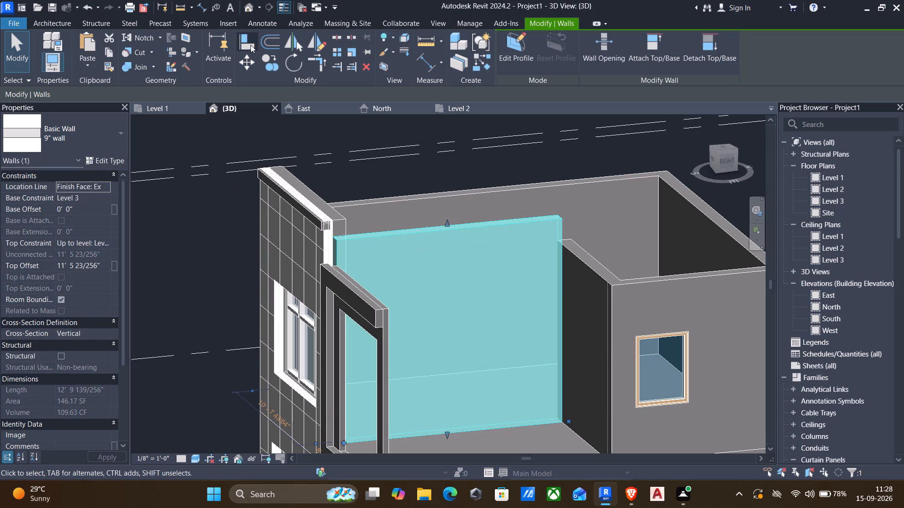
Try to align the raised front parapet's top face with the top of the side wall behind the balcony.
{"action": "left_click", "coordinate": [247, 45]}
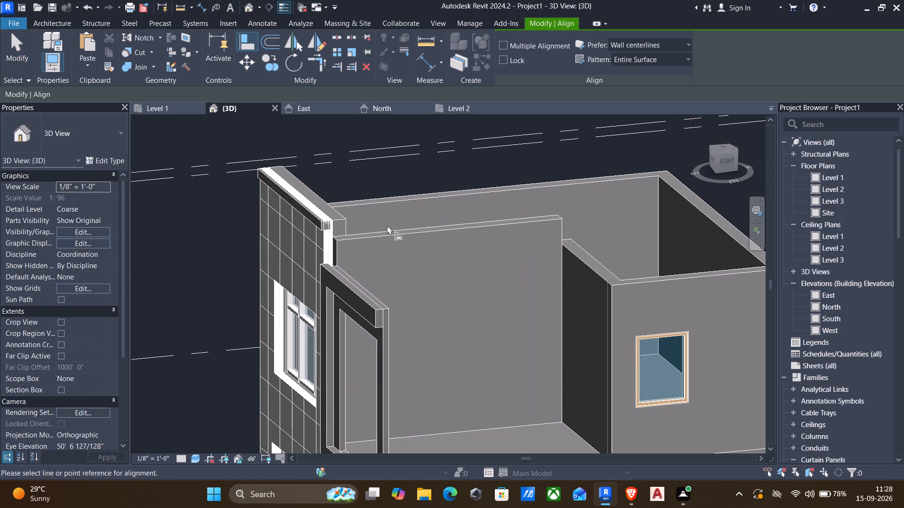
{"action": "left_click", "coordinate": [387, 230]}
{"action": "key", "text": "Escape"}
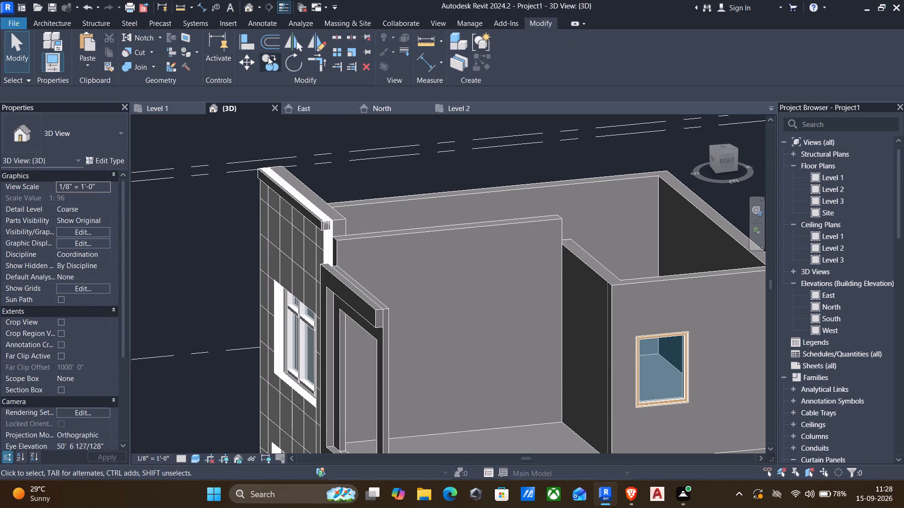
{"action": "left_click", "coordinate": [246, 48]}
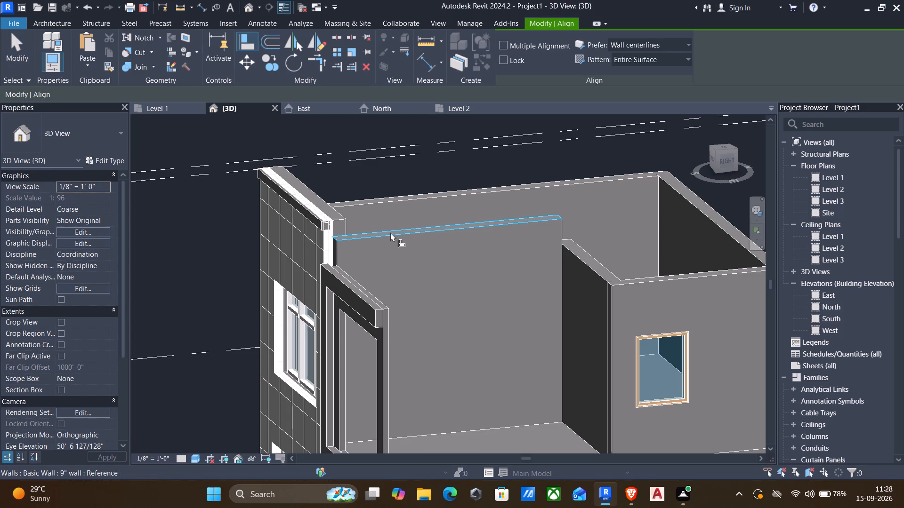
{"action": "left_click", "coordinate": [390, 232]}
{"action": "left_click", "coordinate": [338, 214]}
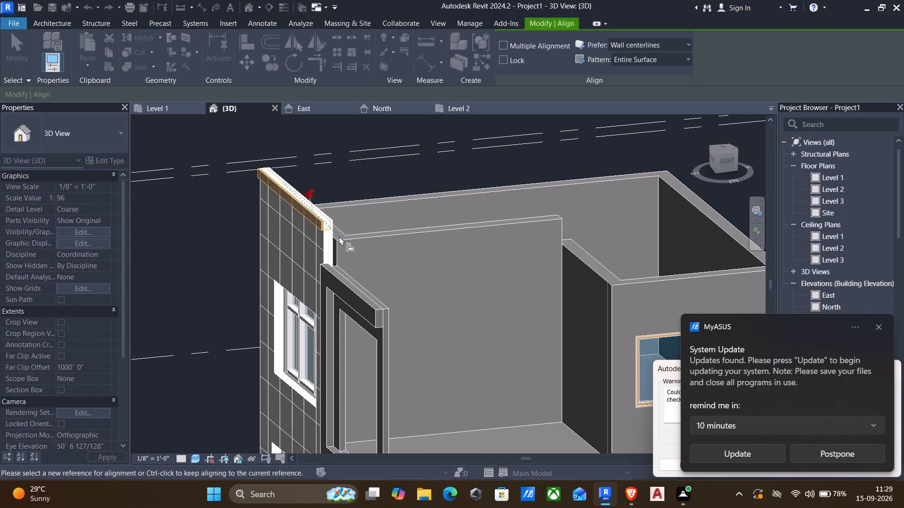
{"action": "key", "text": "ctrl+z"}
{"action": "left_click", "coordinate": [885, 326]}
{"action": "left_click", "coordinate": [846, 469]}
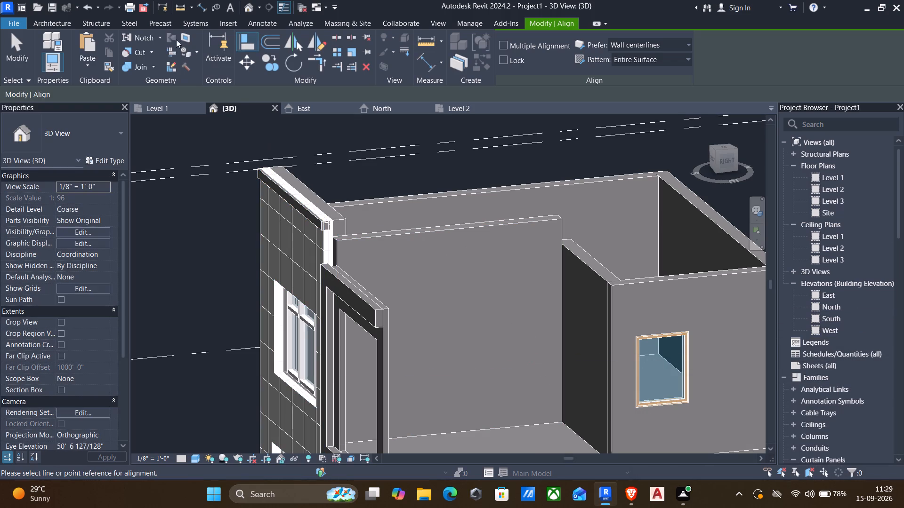
Align the top of the side wall behind the balcony with the top face of the raised front parapet.
{"action": "left_click", "coordinate": [247, 40]}
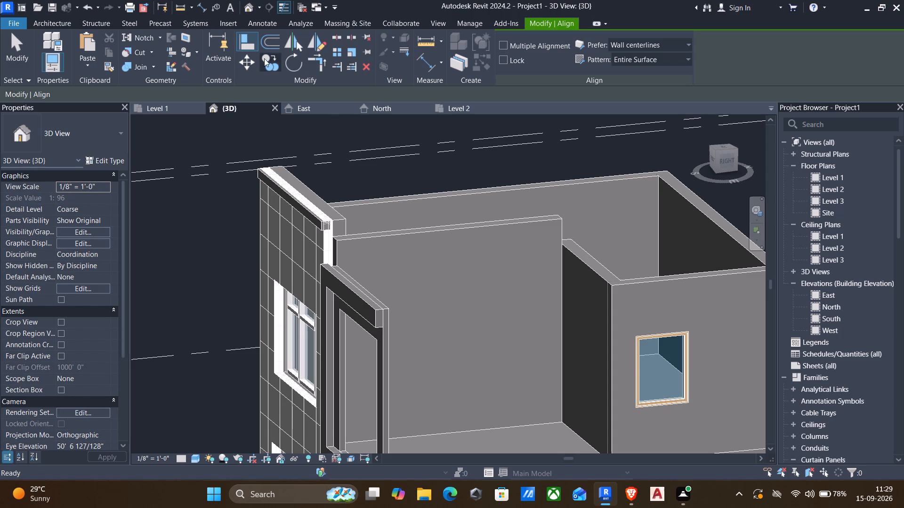
{"action": "left_click", "coordinate": [335, 214]}
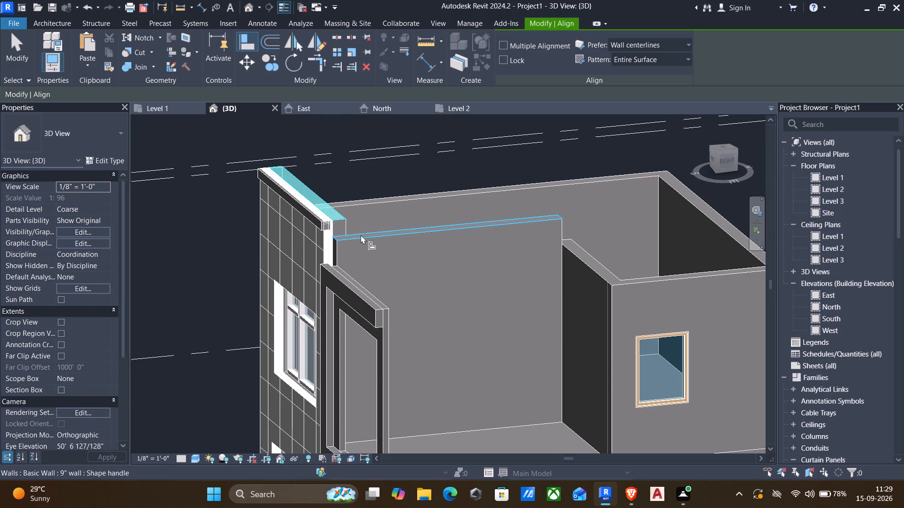
{"action": "left_click", "coordinate": [361, 235]}
{"action": "key", "text": "Escape"}
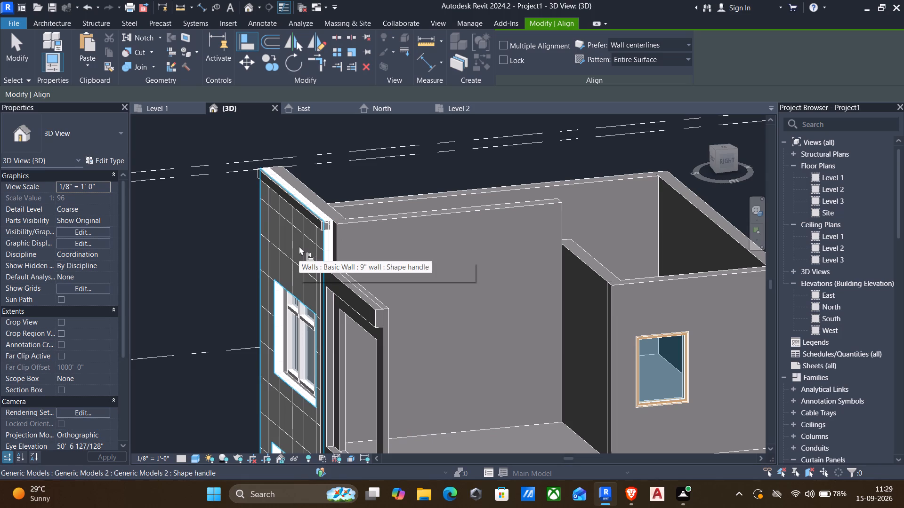
{"action": "middle_click_drag", "start_coordinate": [309, 244], "coordinate": [395, 234], "text": "shift"}
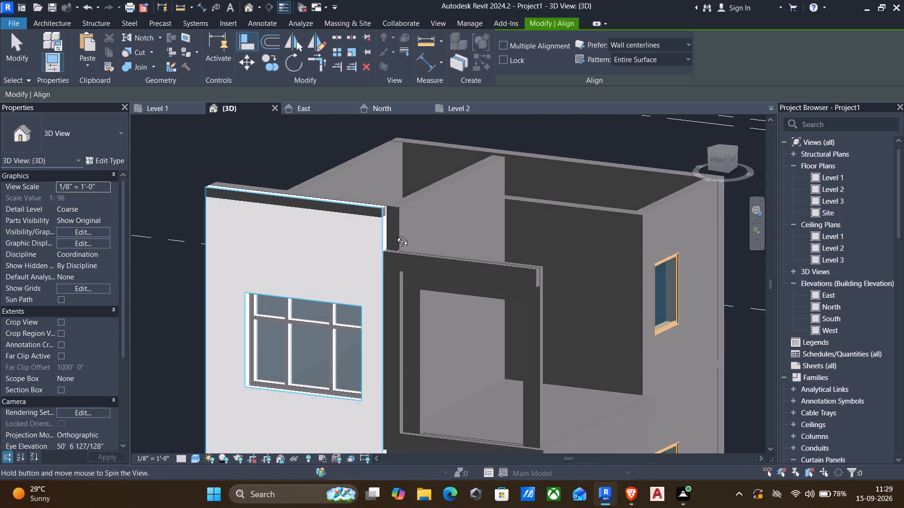
Open the front façade's in-place cladding and edit its extrusion sketch.
{"action": "middle_click_drag", "start_coordinate": [395, 234], "coordinate": [427, 223], "text": "shift"}
{"action": "middle_click_drag", "start_coordinate": [400, 216], "coordinate": [390, 221]}
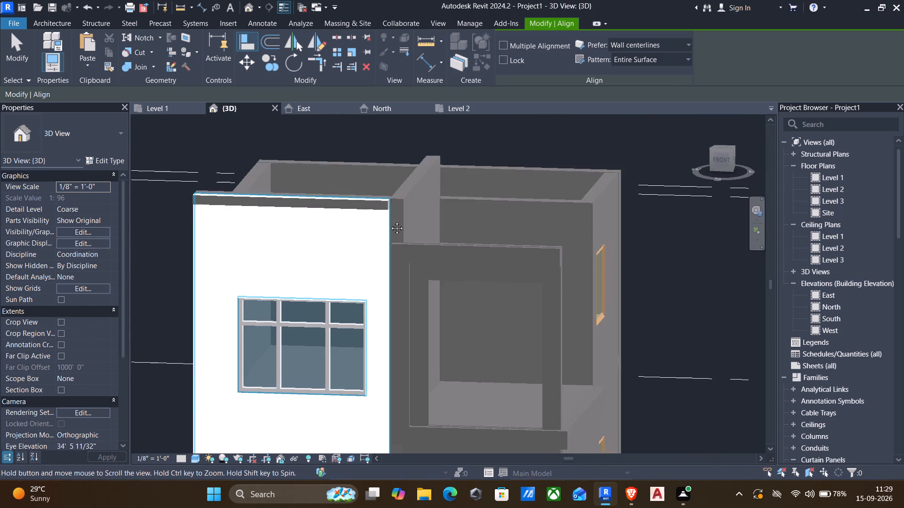
{"action": "middle_click_drag", "start_coordinate": [390, 221], "coordinate": [375, 241]}
{"action": "scroll", "coordinate": [371, 236], "scroll_direction": "up", "scroll_amount": 5}
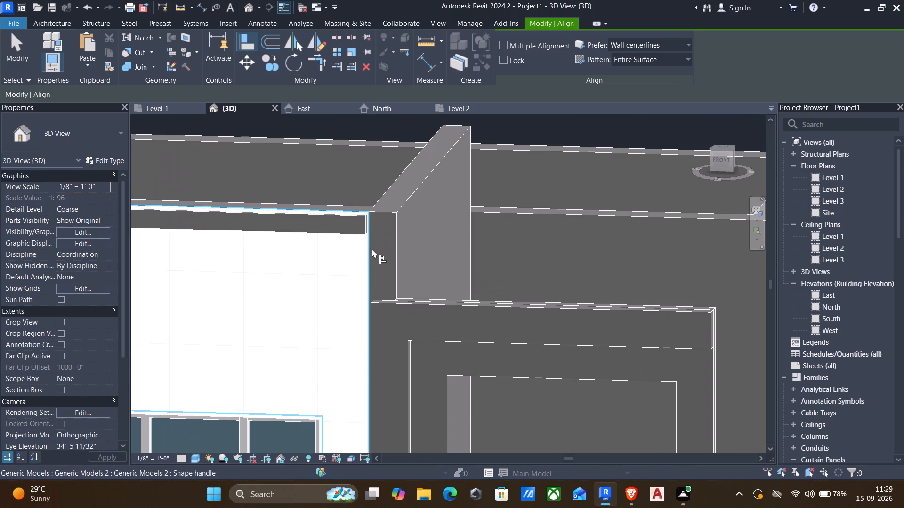
{"action": "middle_click_drag", "start_coordinate": [382, 255], "coordinate": [339, 407], "text": "shift"}
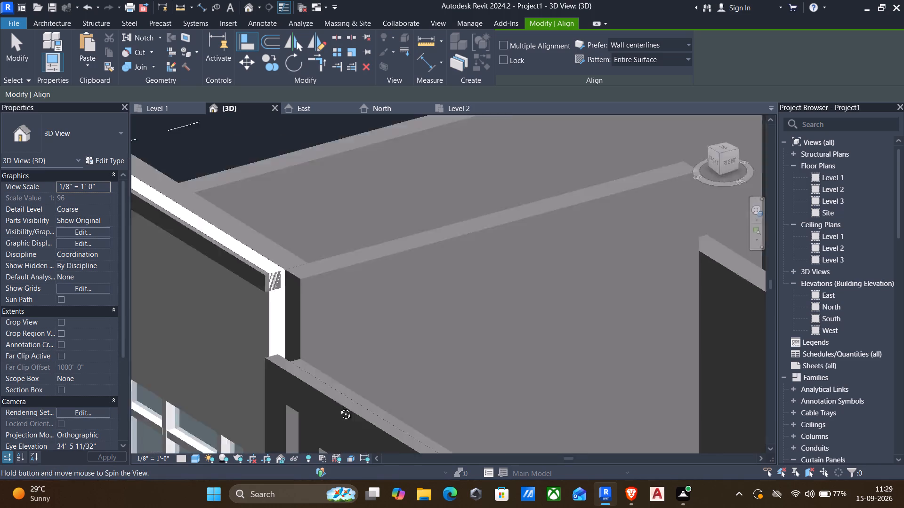
{"action": "middle_click_drag", "start_coordinate": [339, 407], "coordinate": [351, 428], "text": "shift"}
{"action": "middle_click_drag", "start_coordinate": [260, 381], "coordinate": [279, 314], "text": "shift"}
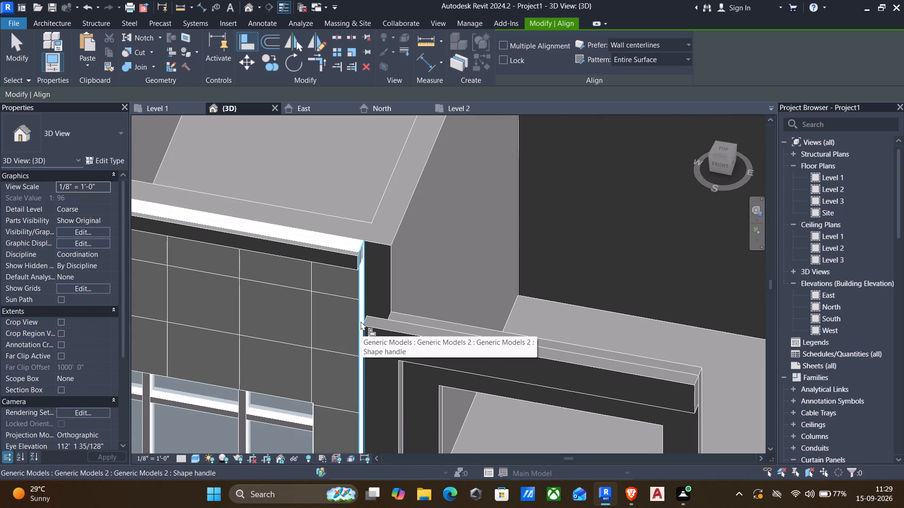
{"action": "key", "text": "Escape"}
{"action": "triple_click", "coordinate": [362, 295]}
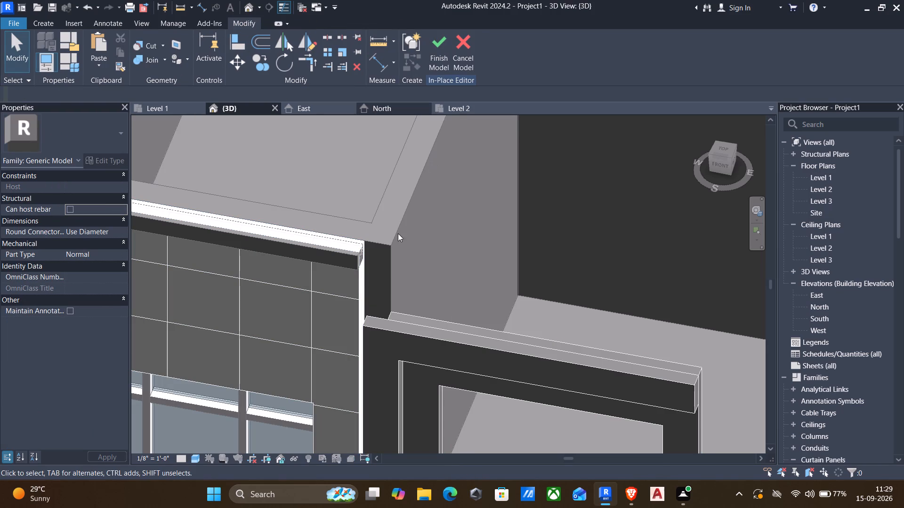
{"action": "left_click", "coordinate": [359, 289]}
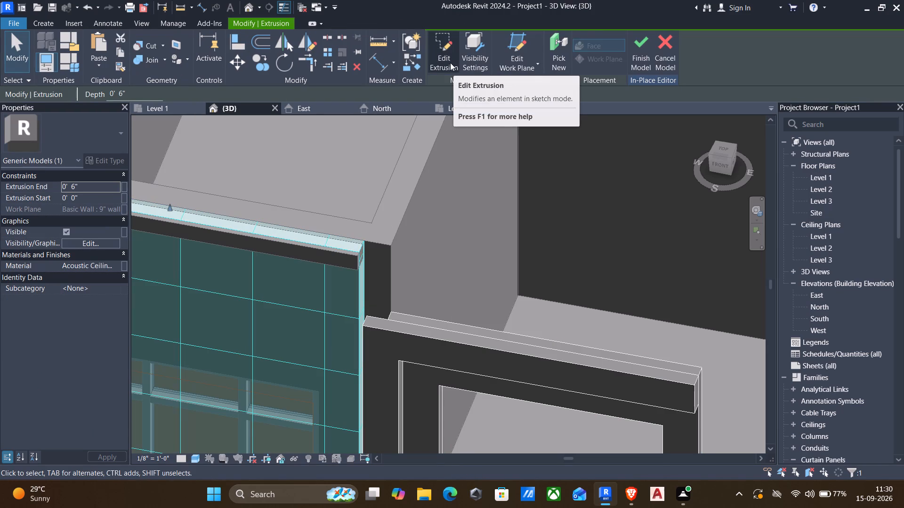
{"action": "left_click", "coordinate": [450, 63]}
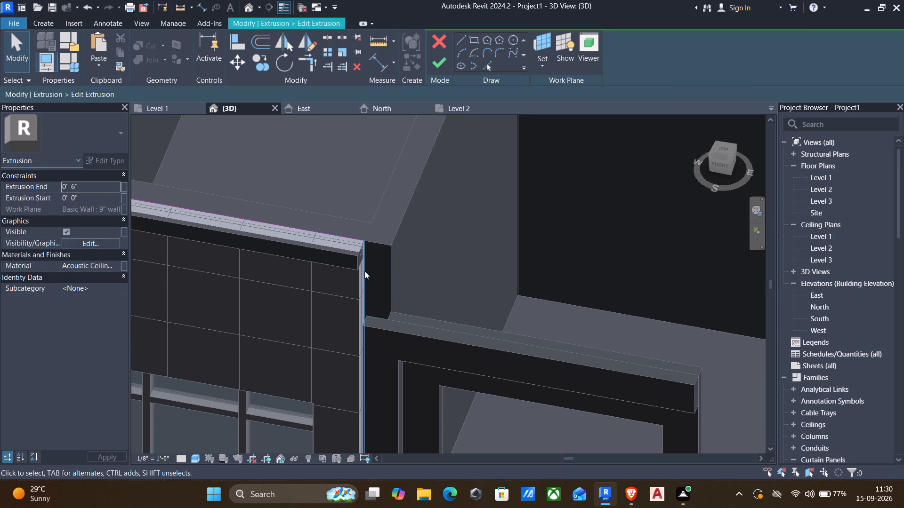
Sketch a vertical line along the side wall's outer edge, from the balcony frame's top up to the parapet top.
{"action": "middle_click_drag", "start_coordinate": [364, 271], "coordinate": [376, 189], "text": "shift"}
{"action": "middle_click_drag", "start_coordinate": [384, 252], "coordinate": [408, 224]}
{"action": "middle_click_drag", "start_coordinate": [414, 209], "coordinate": [428, 192], "text": "shift"}
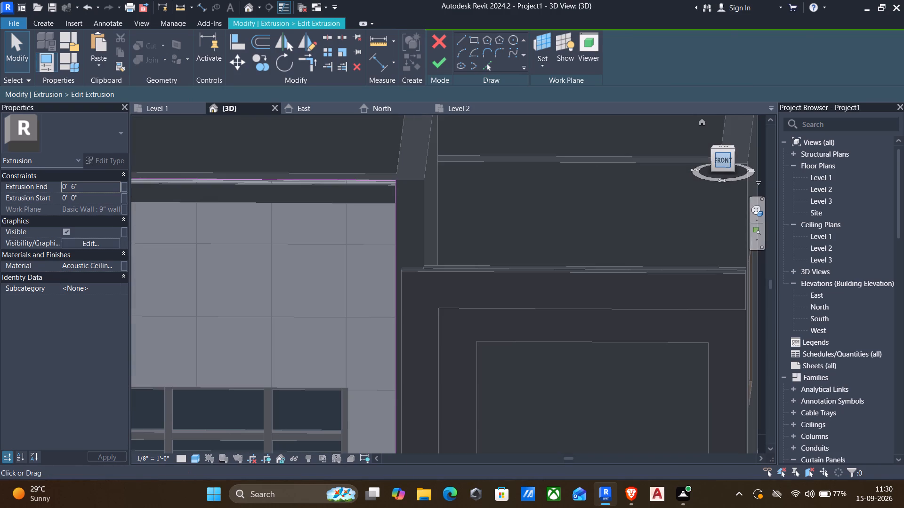
{"action": "left_click", "coordinate": [726, 157]}
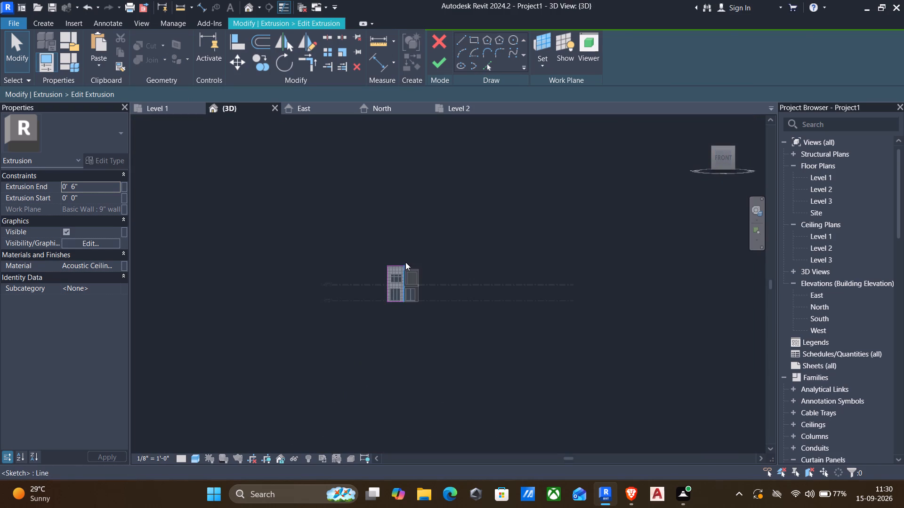
{"action": "scroll", "coordinate": [405, 262], "scroll_direction": "up", "scroll_amount": 5}
{"action": "scroll", "coordinate": [381, 274], "scroll_direction": "down", "scroll_amount": 1}
{"action": "scroll", "coordinate": [388, 274], "scroll_direction": "up", "scroll_amount": 9}
{"action": "scroll", "coordinate": [466, 301], "scroll_direction": "up", "scroll_amount": 4}
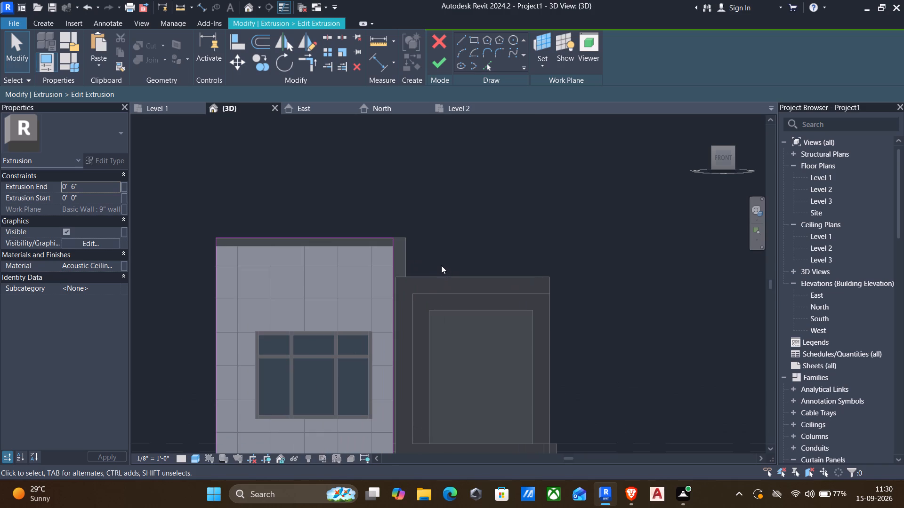
{"action": "scroll", "coordinate": [441, 265], "scroll_direction": "up", "scroll_amount": 4}
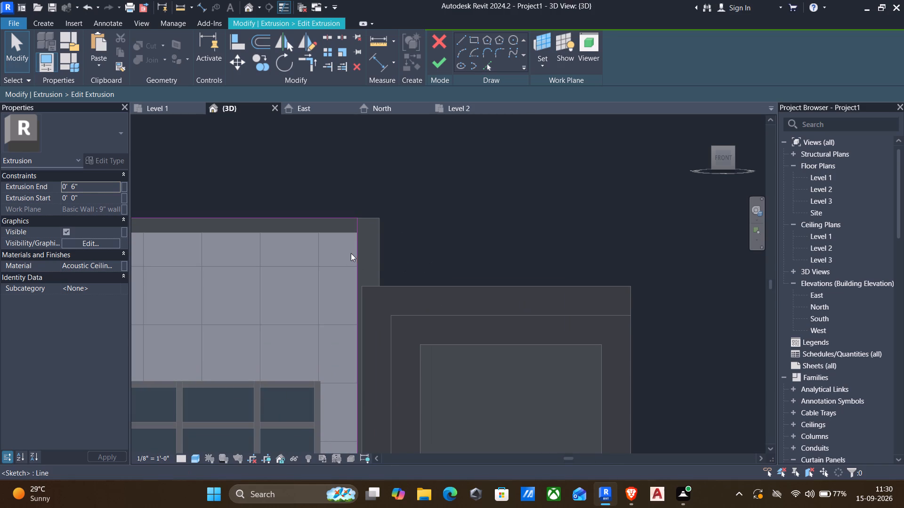
{"action": "left_click", "coordinate": [458, 38]}
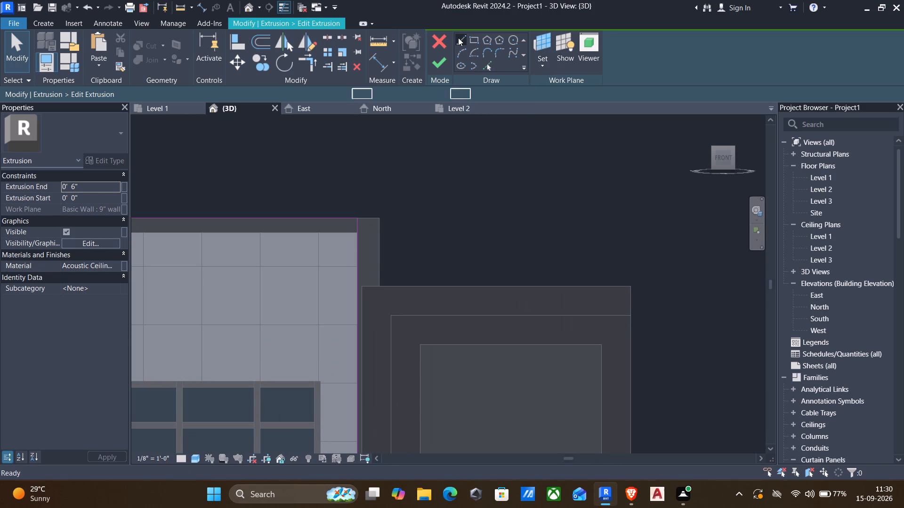
{"action": "left_click", "coordinate": [383, 282]}
{"action": "left_click", "coordinate": [380, 222]}
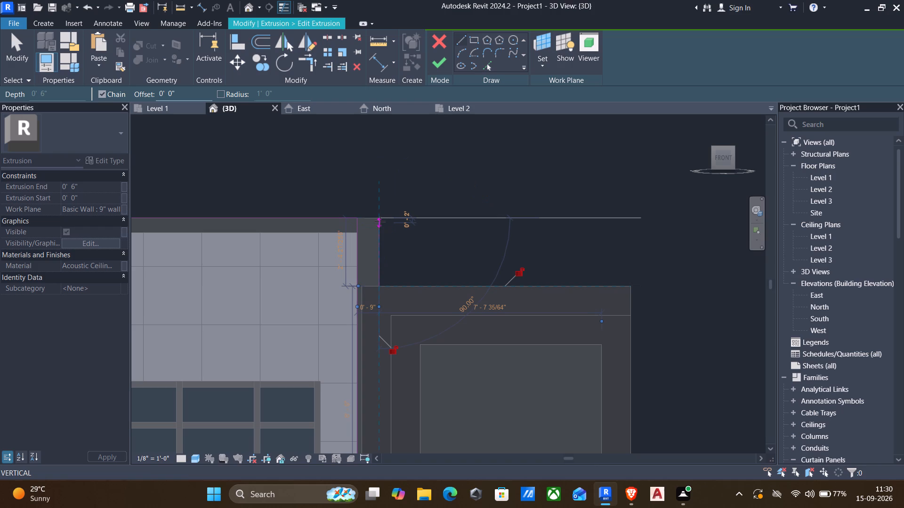
{"action": "key", "text": "Escape"}
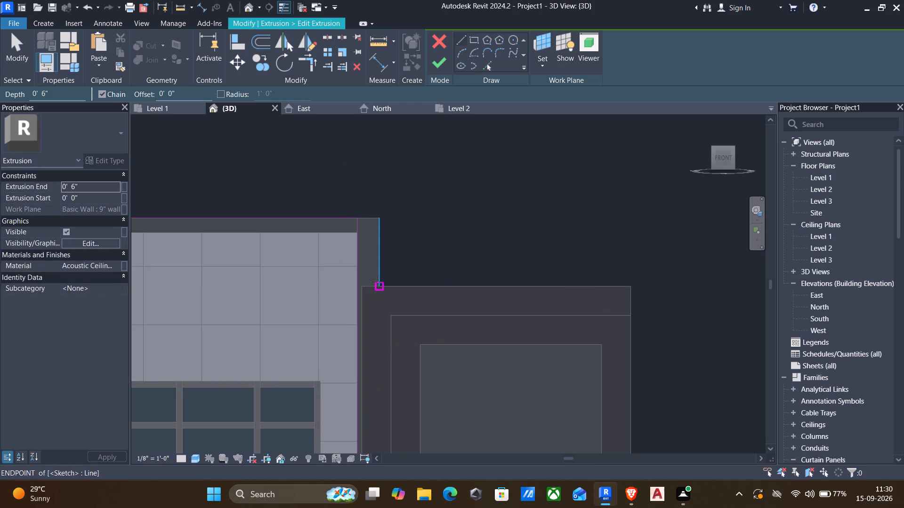
{"action": "scroll", "coordinate": [379, 282], "scroll_direction": "up", "scroll_amount": 4}
{"action": "key", "text": "Escape"}
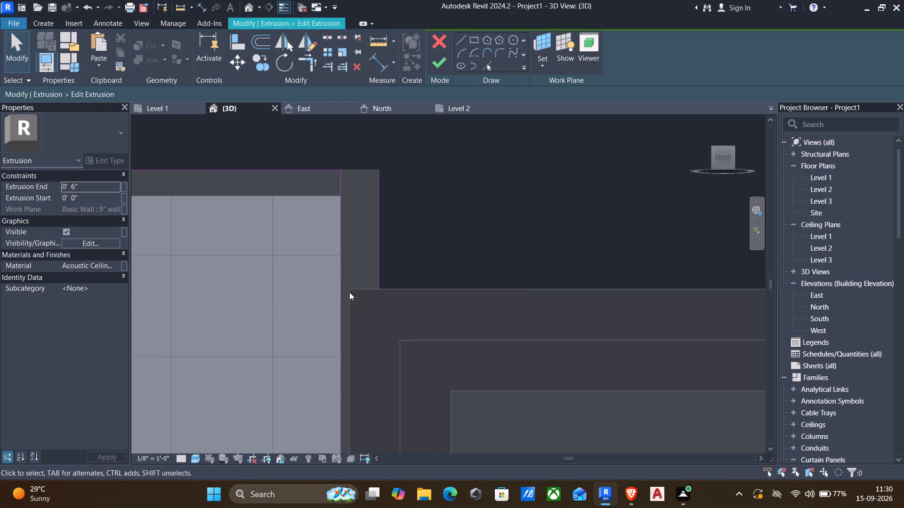
Split the cladding sketch's balcony-side vertical edge slightly above the top of the balcony frame.
{"action": "type", "text": "sl"}
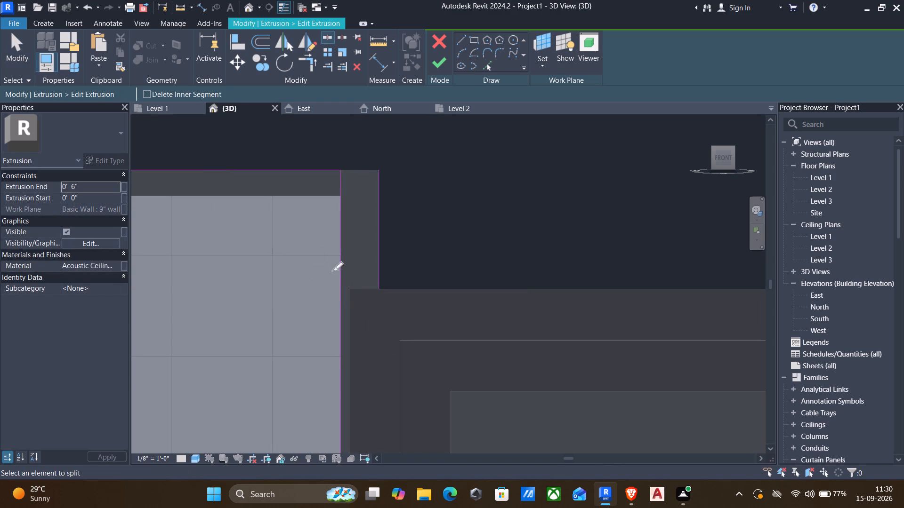
{"action": "left_click", "coordinate": [341, 270]}
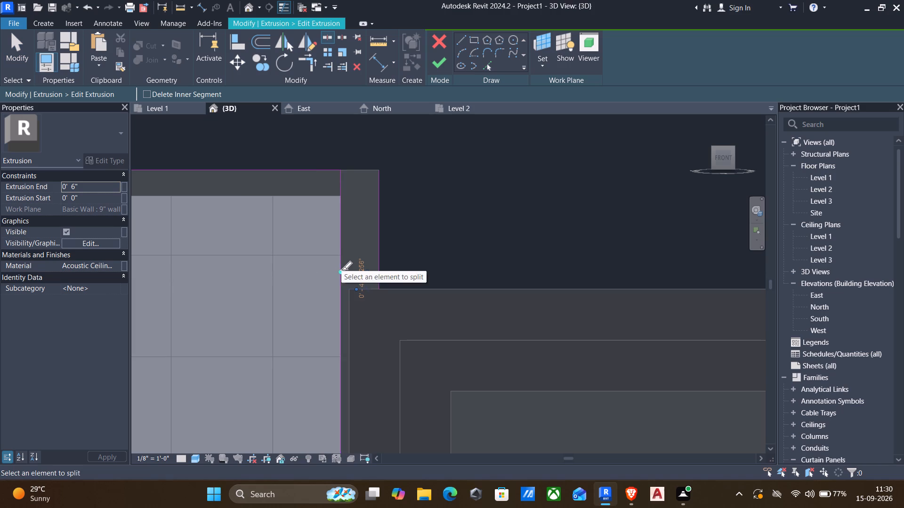
{"action": "key", "text": "Escape"}
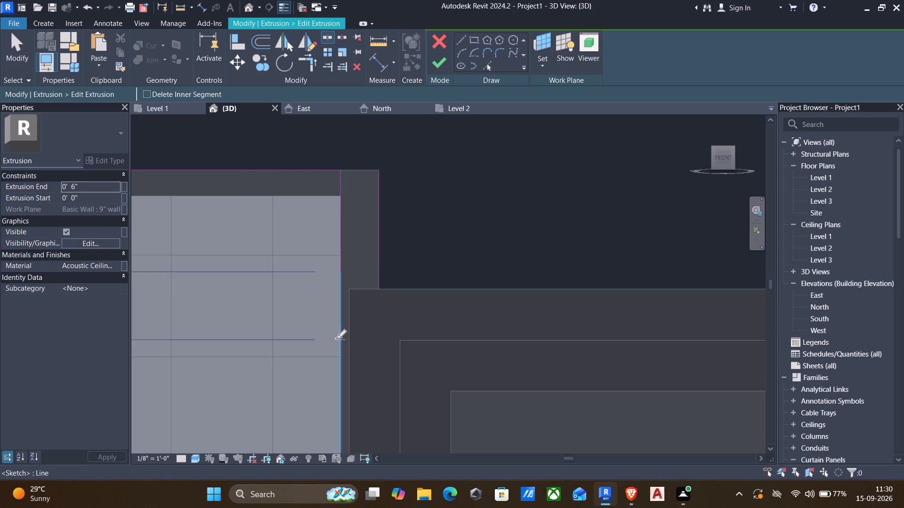
{"action": "key", "text": "Escape"}
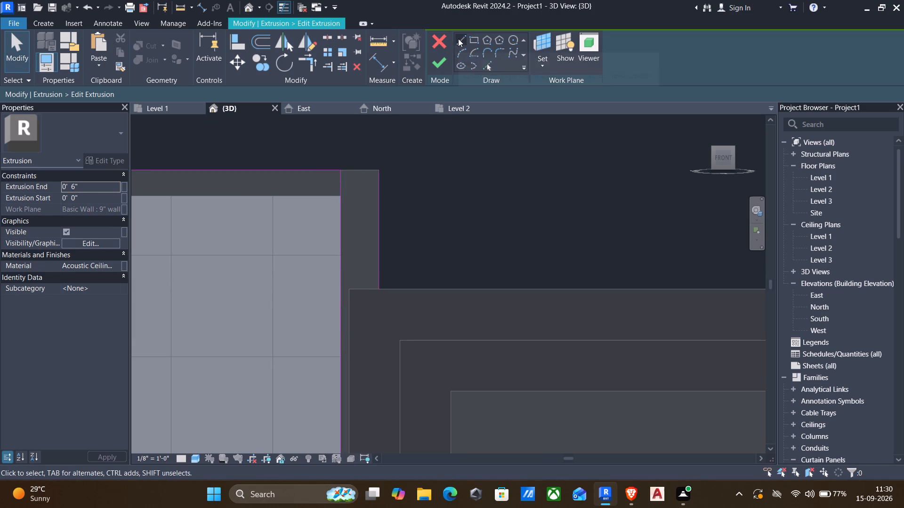
Sketch a 9" horizontal line along the balcony frame's top, from the new vertical line to the cladding's original edge.
{"action": "left_click", "coordinate": [458, 38]}
{"action": "scroll", "coordinate": [353, 311], "scroll_direction": "up", "scroll_amount": 4}
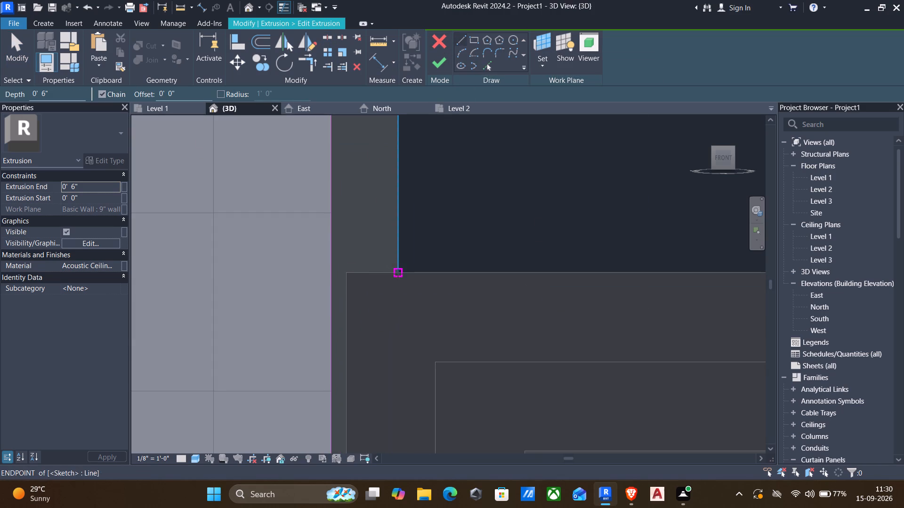
{"action": "left_click", "coordinate": [398, 270]}
{"action": "left_click", "coordinate": [336, 268]}
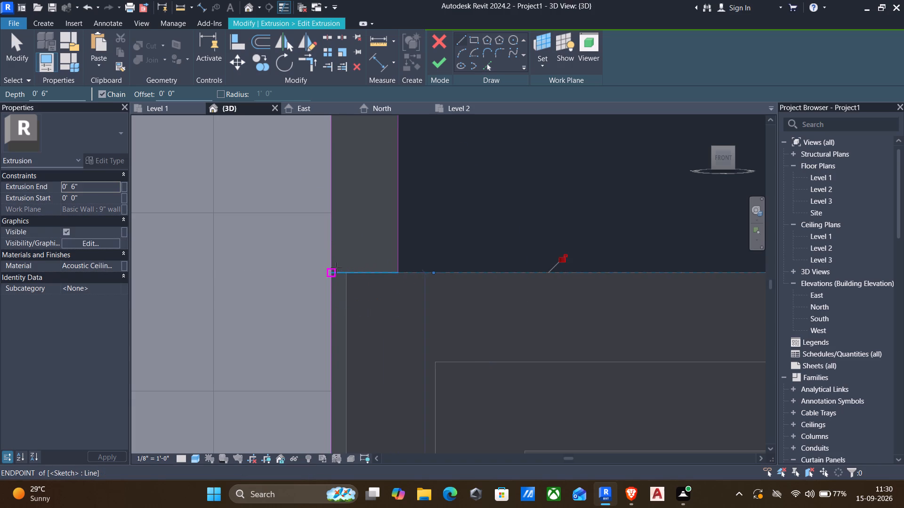
{"action": "key", "text": "Escape"}
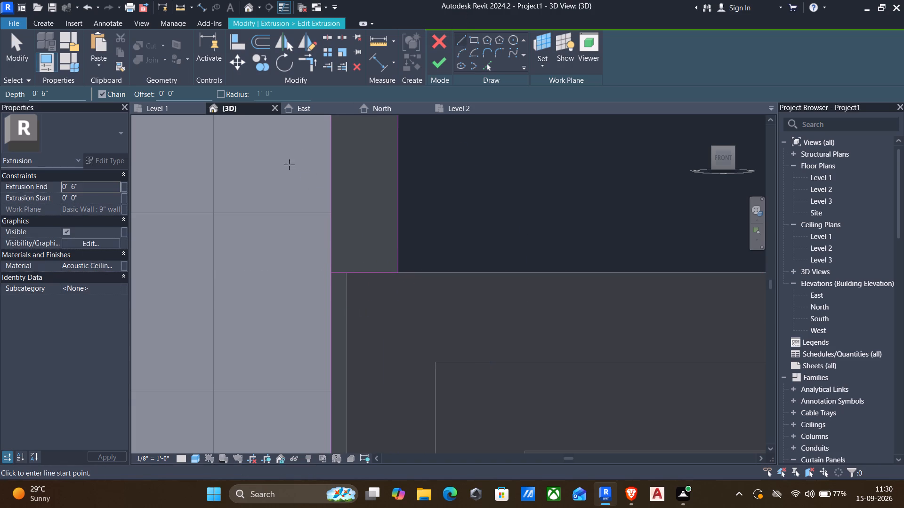
Trim the cladding outline into corners where the new lines meet the lower original edge and the top edge.
{"action": "key", "text": "t"}
{"action": "key", "text": "r"}
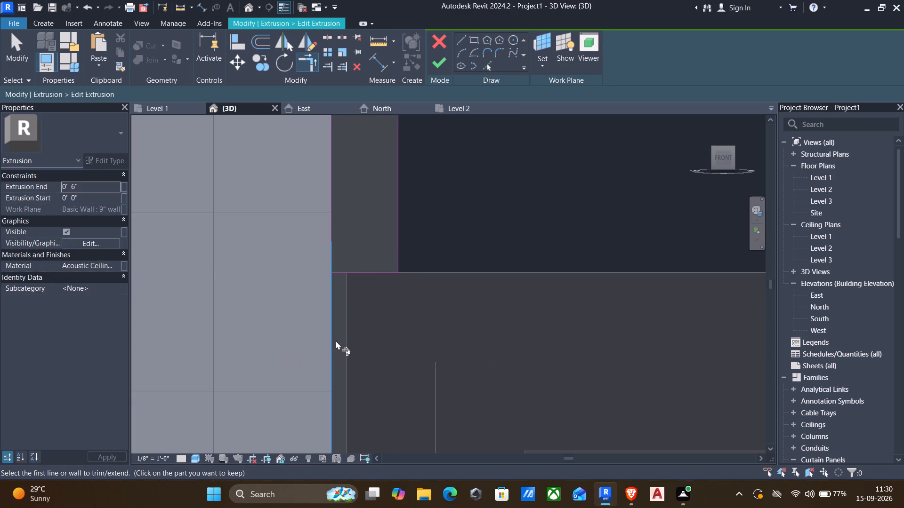
{"action": "left_click_drag", "start_coordinate": [333, 339], "coordinate": [323, 343]}
{"action": "left_click", "coordinate": [371, 270]}
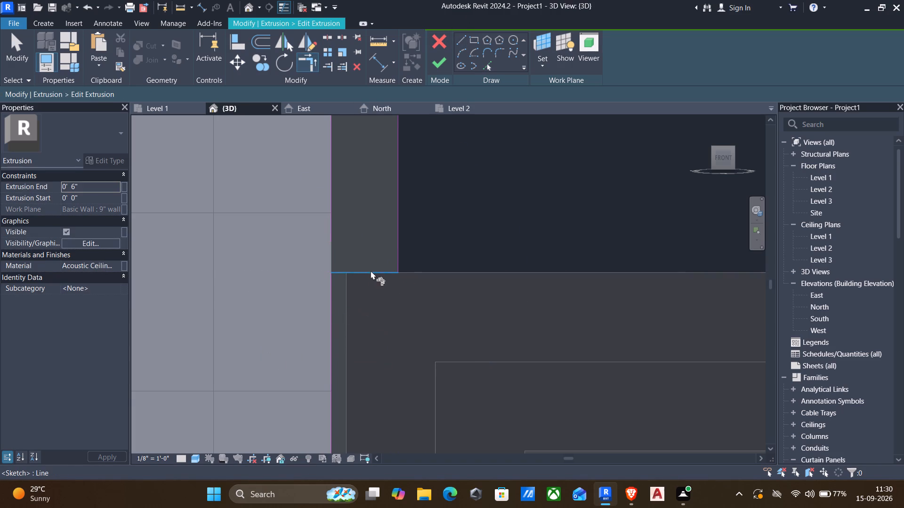
{"action": "middle_click_drag", "start_coordinate": [363, 329], "coordinate": [386, 479]}
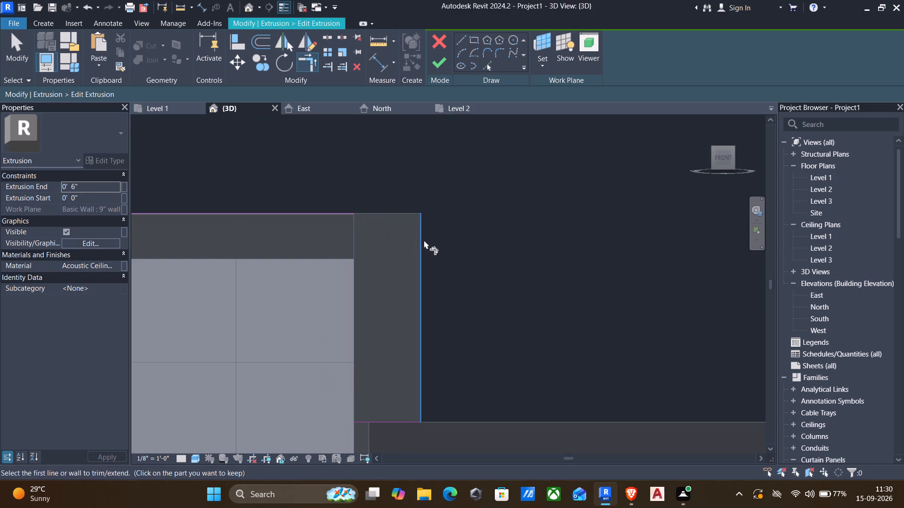
{"action": "left_click", "coordinate": [422, 248]}
{"action": "left_click", "coordinate": [339, 210]}
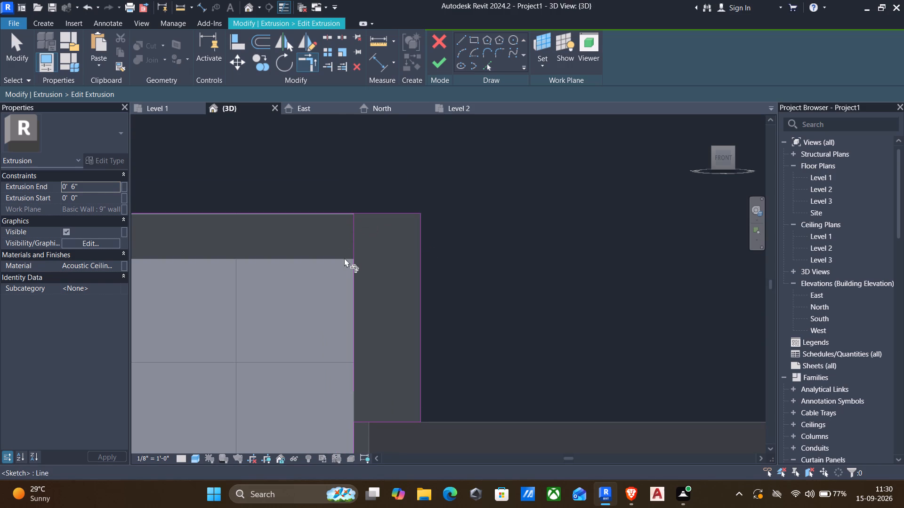
{"action": "key", "text": "Escape"}
Delete the leftover upper segment of the original cladding edge and finish both the extrusion sketch and the in-place model.
{"action": "left_click", "coordinate": [354, 244]}
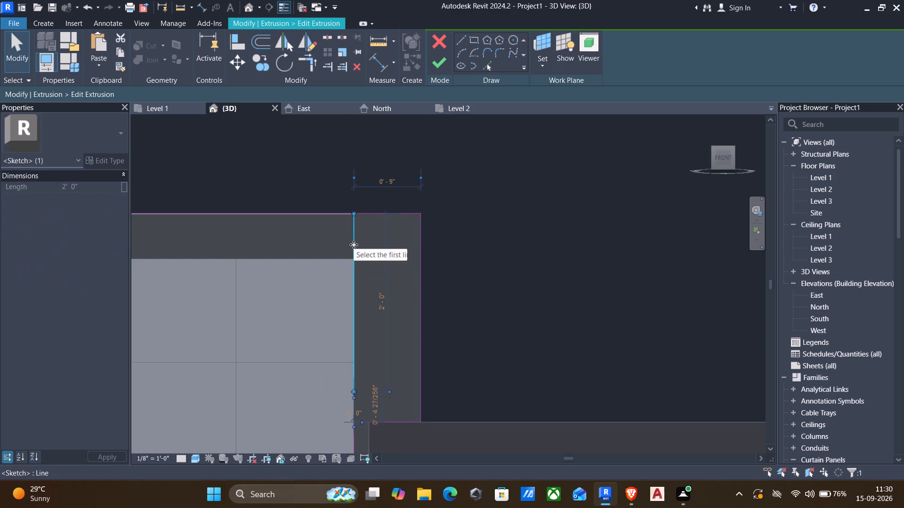
{"action": "key", "text": "Delete"}
{"action": "left_click", "coordinate": [435, 59]}
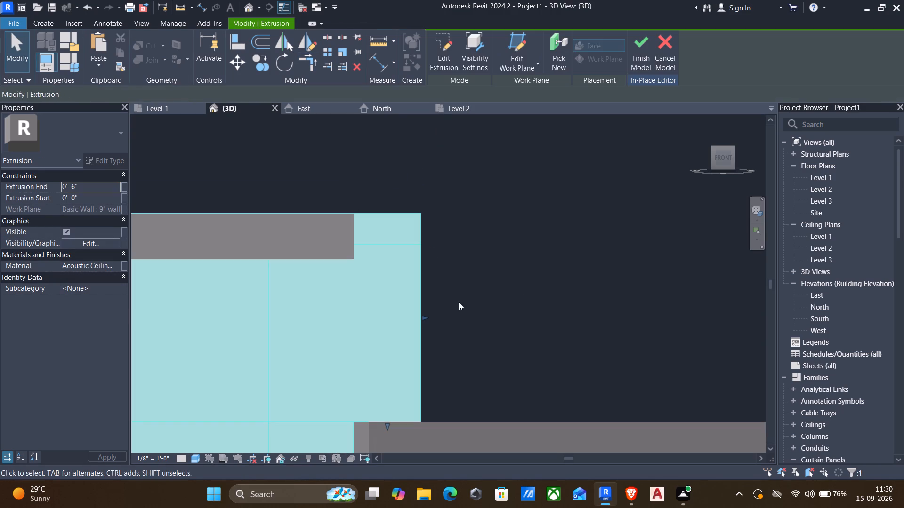
{"action": "middle_click_drag", "start_coordinate": [455, 302], "coordinate": [370, 323], "text": "shift"}
{"action": "scroll", "coordinate": [360, 321], "scroll_direction": "down", "scroll_amount": 1}
{"action": "middle_click_drag", "start_coordinate": [323, 323], "coordinate": [488, 241]}
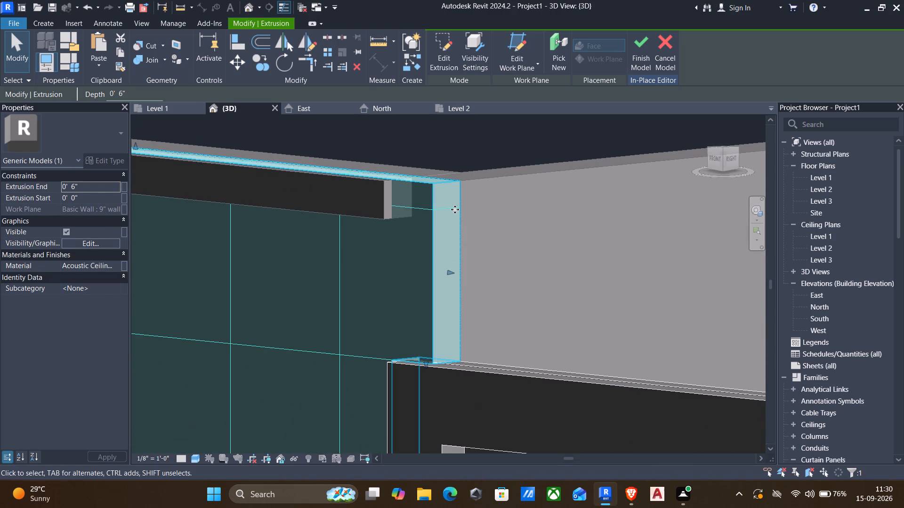
{"action": "key", "text": "Escape"}
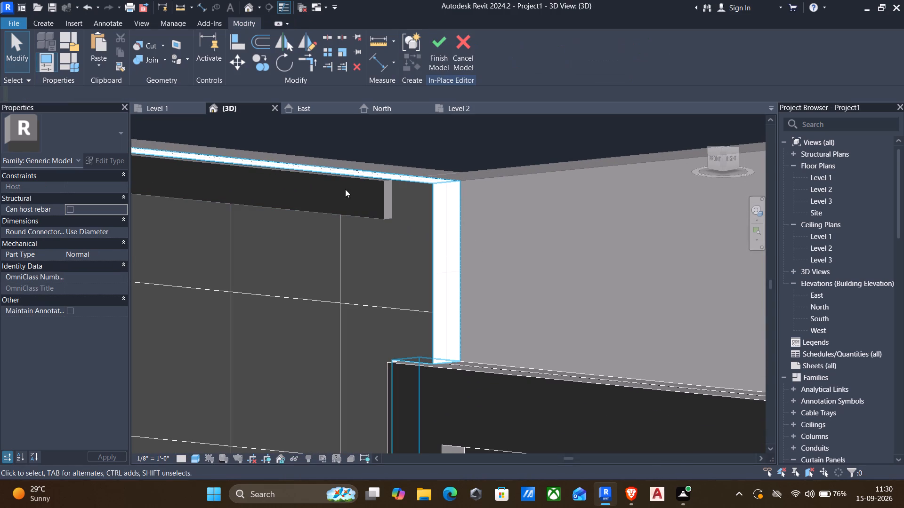
{"action": "left_click", "coordinate": [431, 50]}
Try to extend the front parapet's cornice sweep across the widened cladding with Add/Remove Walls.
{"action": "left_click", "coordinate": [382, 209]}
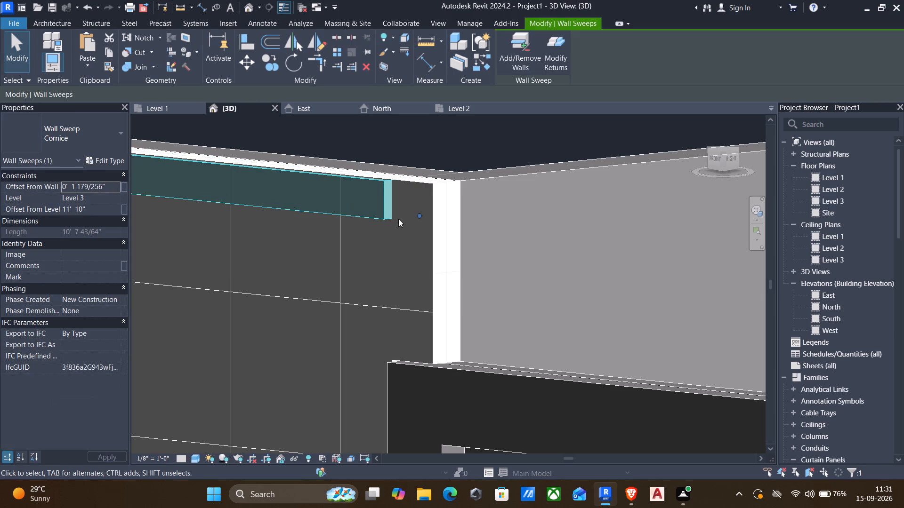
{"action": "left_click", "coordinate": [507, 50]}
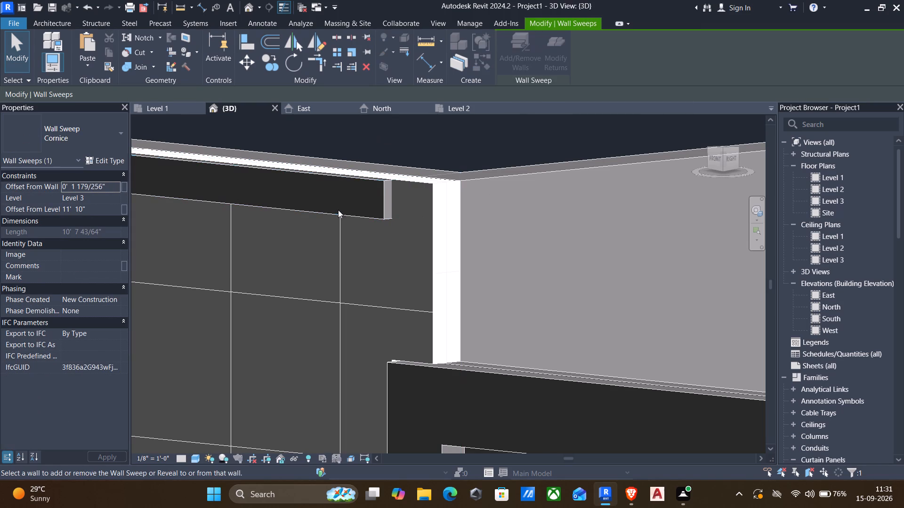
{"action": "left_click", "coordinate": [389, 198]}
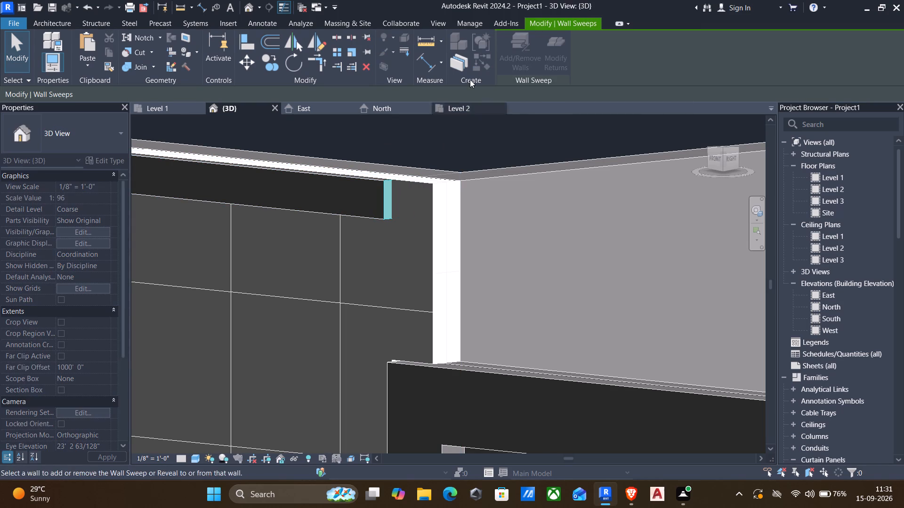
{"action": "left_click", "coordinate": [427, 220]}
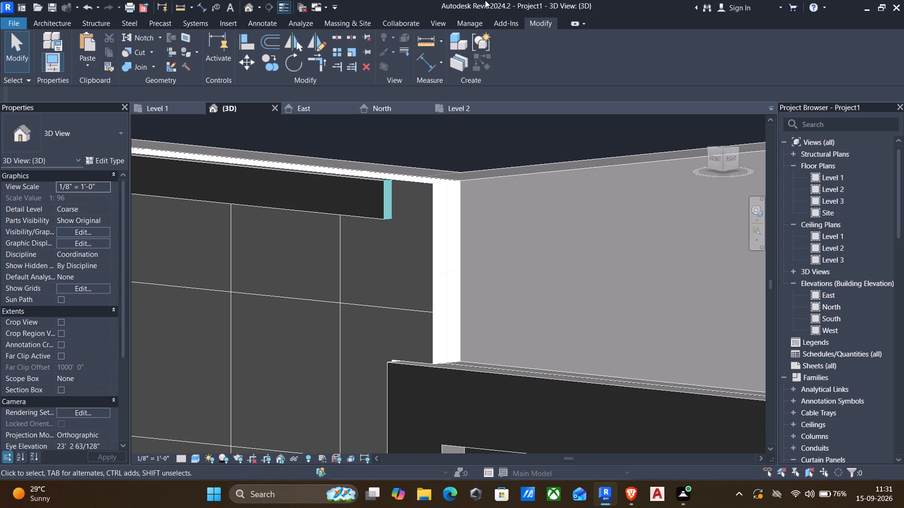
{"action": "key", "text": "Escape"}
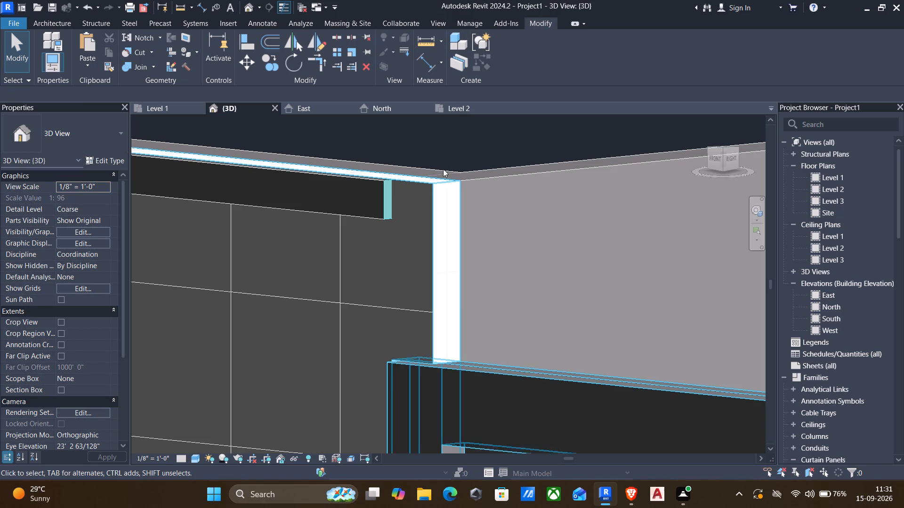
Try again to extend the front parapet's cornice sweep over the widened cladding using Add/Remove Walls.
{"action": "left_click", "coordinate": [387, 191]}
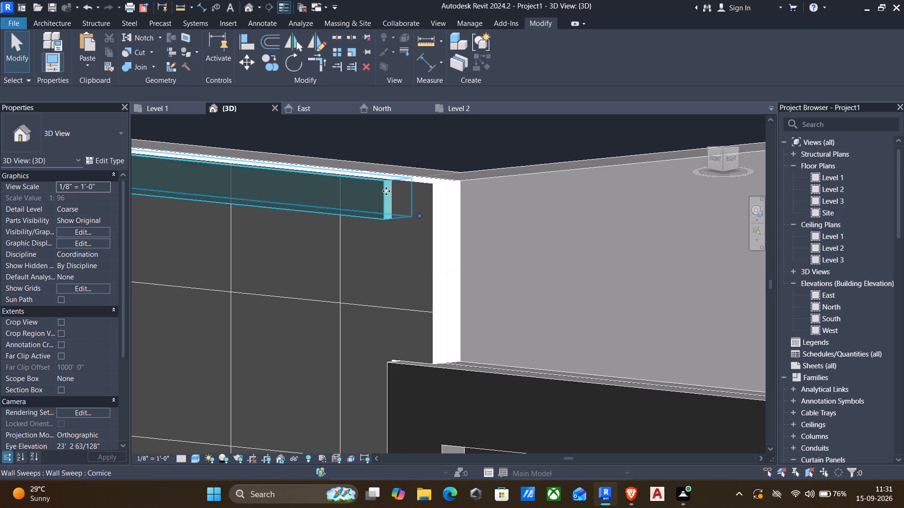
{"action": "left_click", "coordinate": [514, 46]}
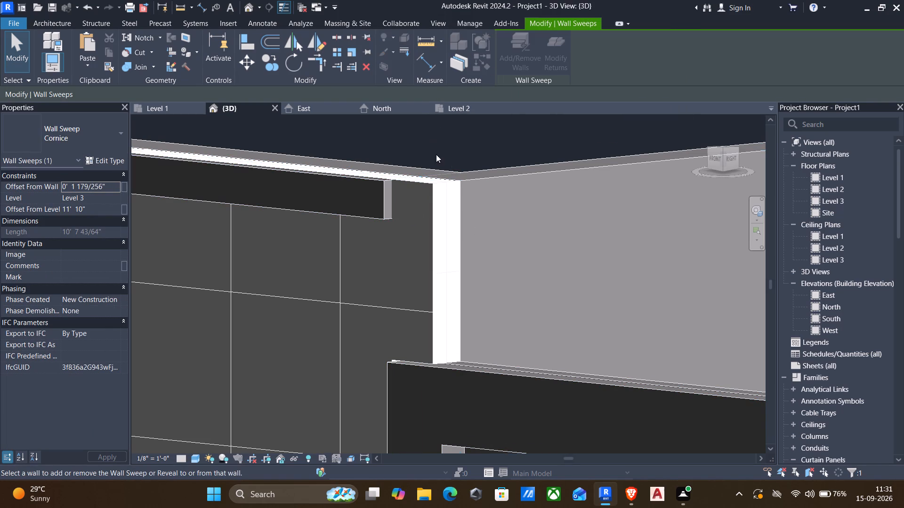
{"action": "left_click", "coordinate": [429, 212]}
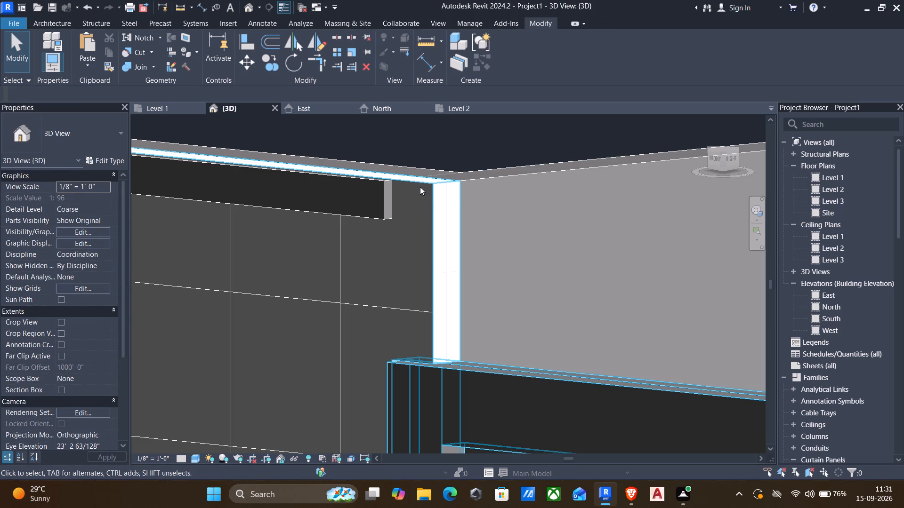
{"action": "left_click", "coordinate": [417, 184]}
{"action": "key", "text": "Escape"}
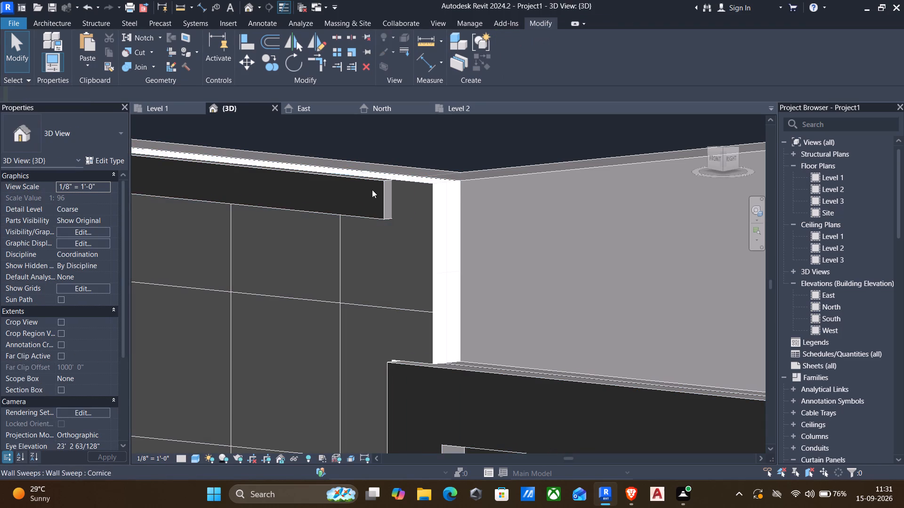
Delete the cornice wall sweep along the top of the front parapet.
{"action": "left_click", "coordinate": [380, 196]}
{"action": "key", "text": "Delete"}
Examine the front parapet, the widened cladding's corner and the balcony side wall from the front, side and above.
{"action": "middle_click_drag", "start_coordinate": [382, 230], "coordinate": [437, 209]}
{"action": "scroll", "coordinate": [414, 218], "scroll_direction": "down", "scroll_amount": 3}
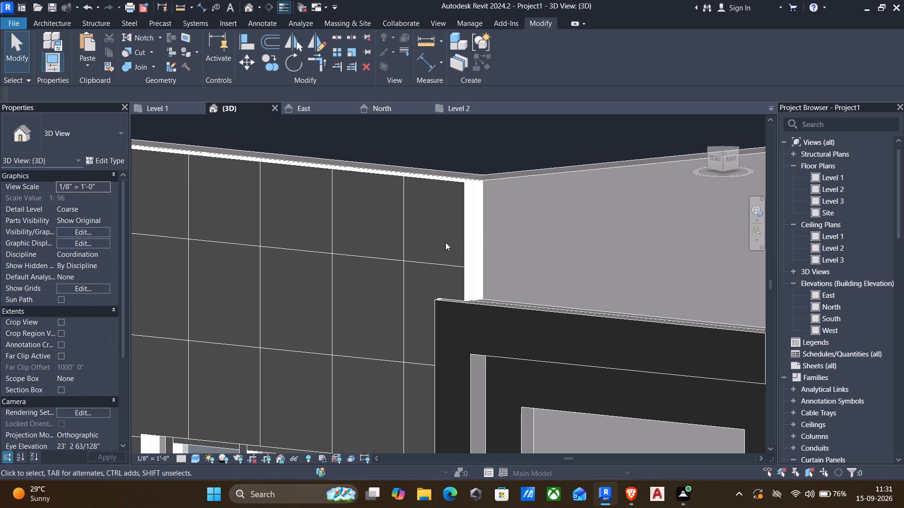
{"action": "middle_click_drag", "start_coordinate": [445, 242], "coordinate": [411, 248], "text": "shift"}
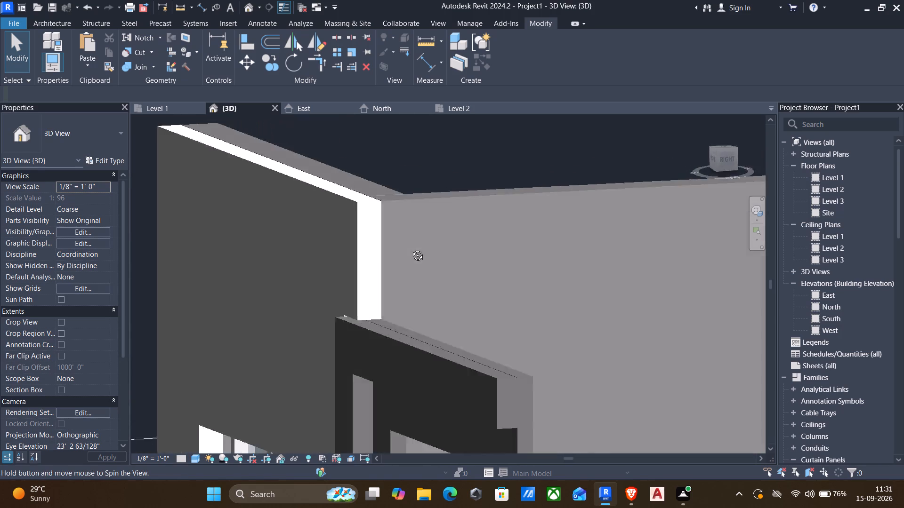
{"action": "middle_click_drag", "start_coordinate": [411, 248], "coordinate": [375, 275], "text": "shift"}
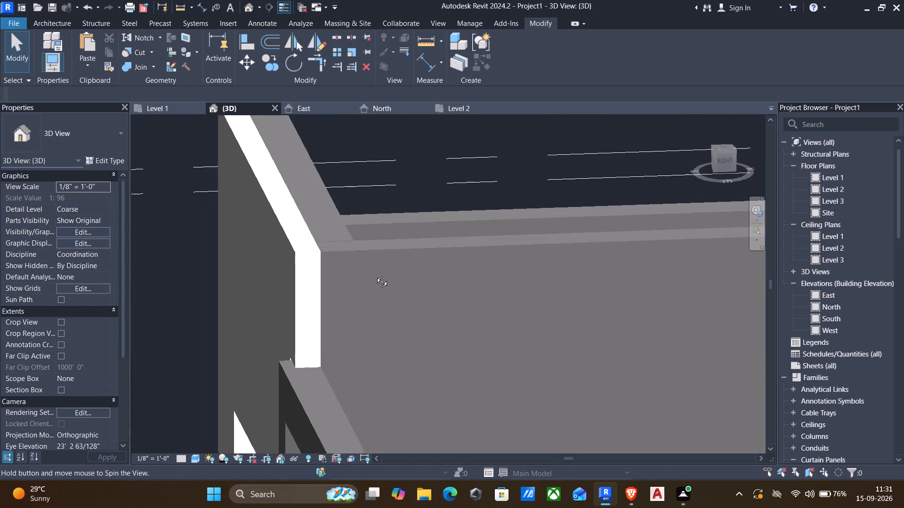
{"action": "middle_click_drag", "start_coordinate": [375, 275], "coordinate": [457, 227], "text": "shift"}
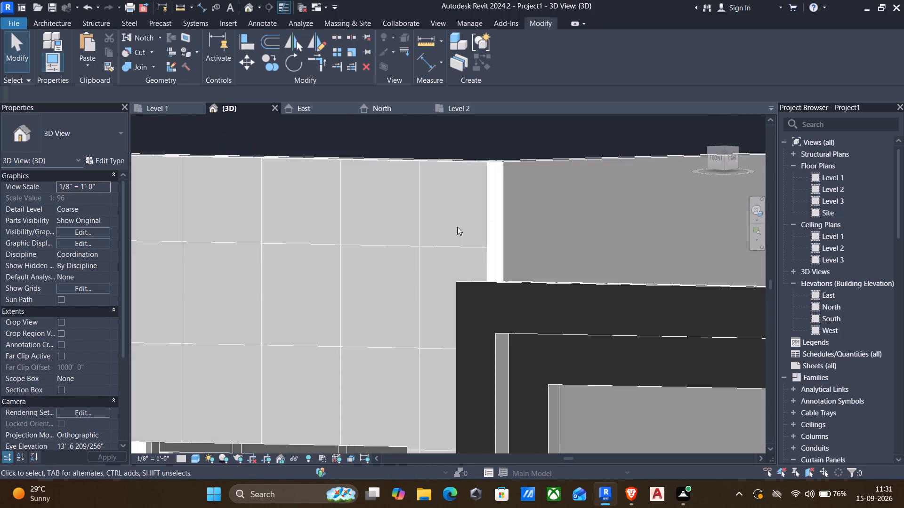
{"action": "scroll", "coordinate": [457, 227], "scroll_direction": "down", "scroll_amount": 1}
{"action": "middle_click_drag", "start_coordinate": [457, 227], "coordinate": [405, 201]}
{"action": "scroll", "coordinate": [404, 201], "scroll_direction": "down", "scroll_amount": 2}
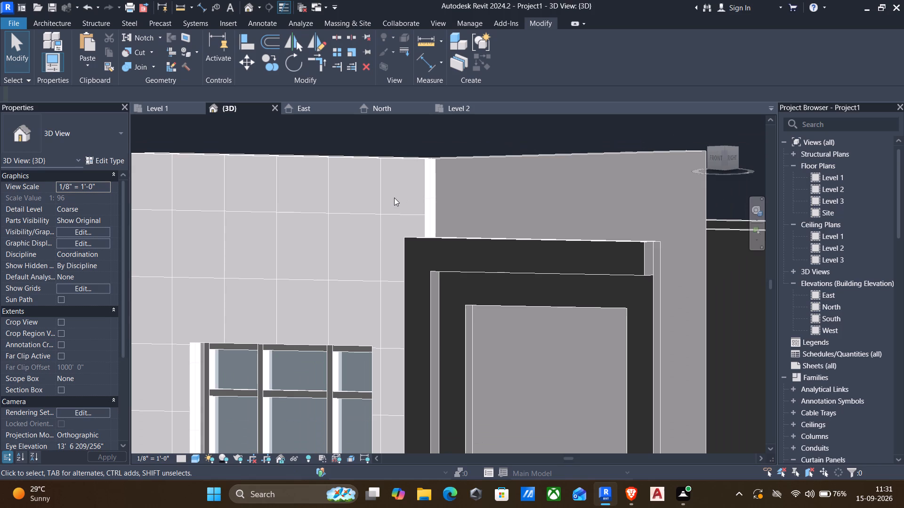
{"action": "scroll", "coordinate": [452, 229], "scroll_direction": "down", "scroll_amount": 1}
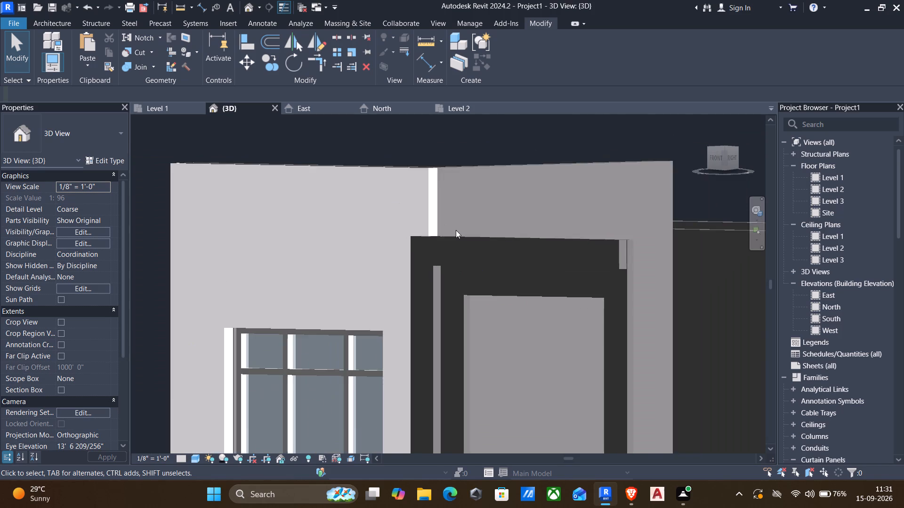
{"action": "scroll", "coordinate": [456, 230], "scroll_direction": "down", "scroll_amount": 1}
{"action": "middle_click_drag", "start_coordinate": [469, 233], "coordinate": [324, 228], "text": "shift"}
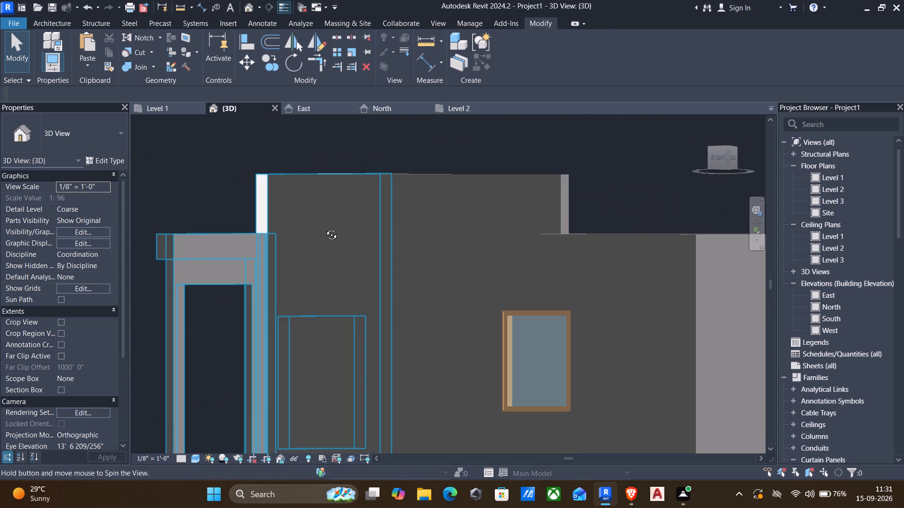
{"action": "middle_click_drag", "start_coordinate": [324, 228], "coordinate": [333, 226], "text": "shift"}
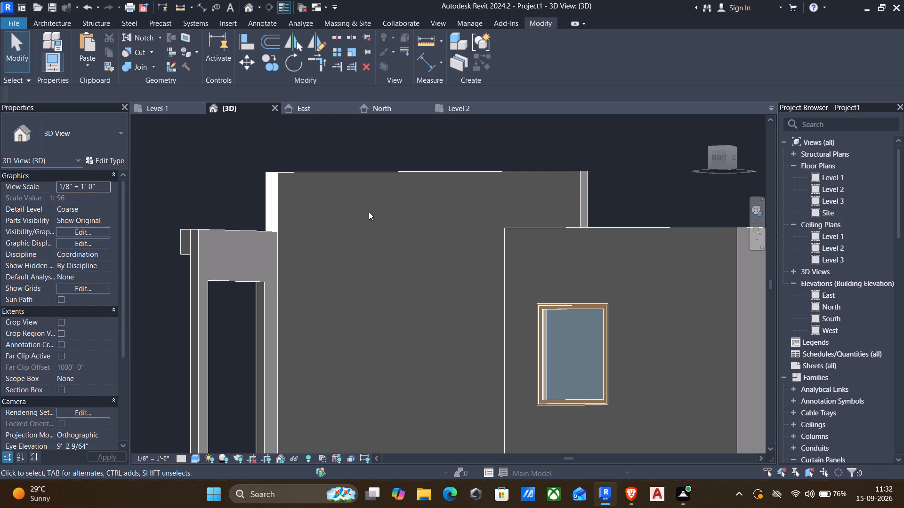
{"action": "key", "text": "Escape"}
{"action": "scroll", "coordinate": [369, 212], "scroll_direction": "down", "scroll_amount": 1}
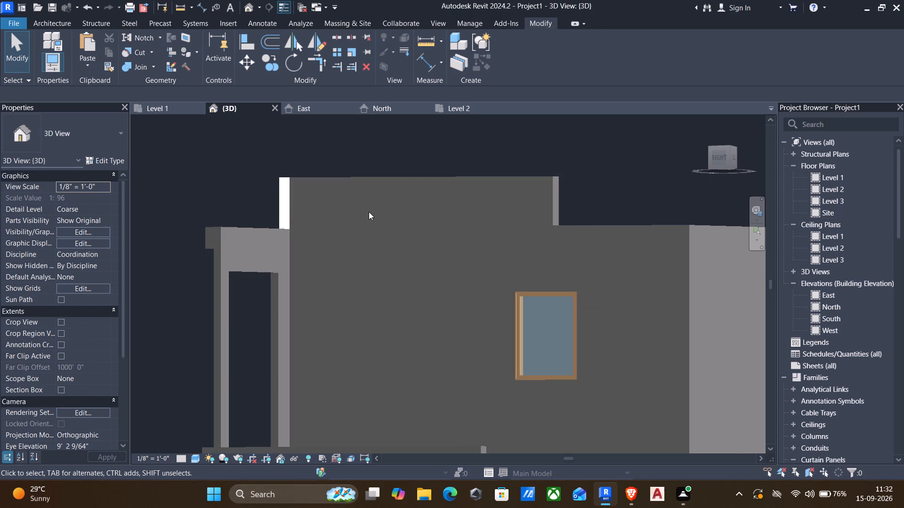
{"action": "middle_click_drag", "start_coordinate": [360, 236], "coordinate": [434, 258], "text": "shift"}
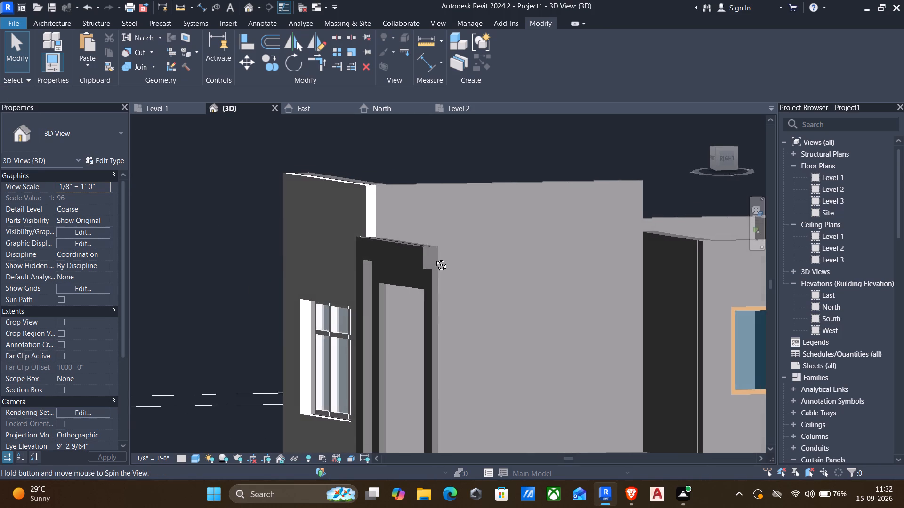
{"action": "middle_click_drag", "start_coordinate": [434, 258], "coordinate": [393, 233], "text": "shift"}
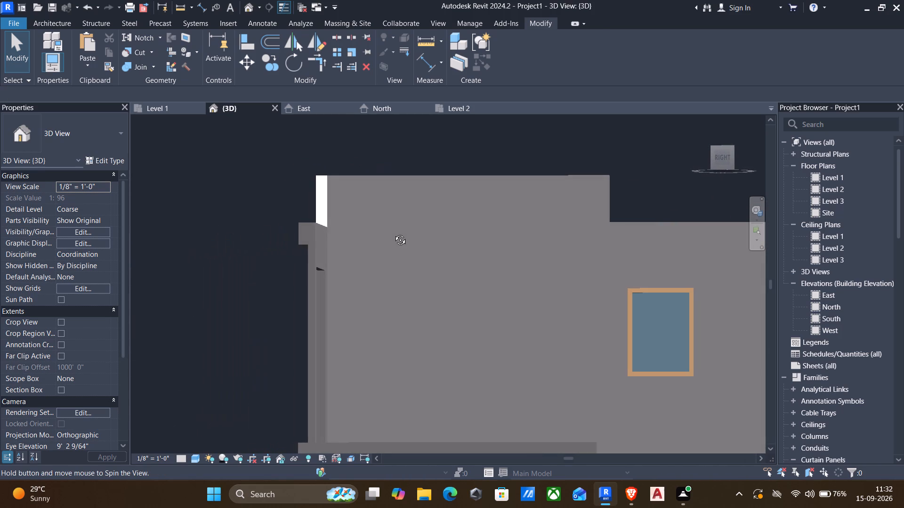
{"action": "middle_click_drag", "start_coordinate": [393, 233], "coordinate": [379, 236], "text": "shift"}
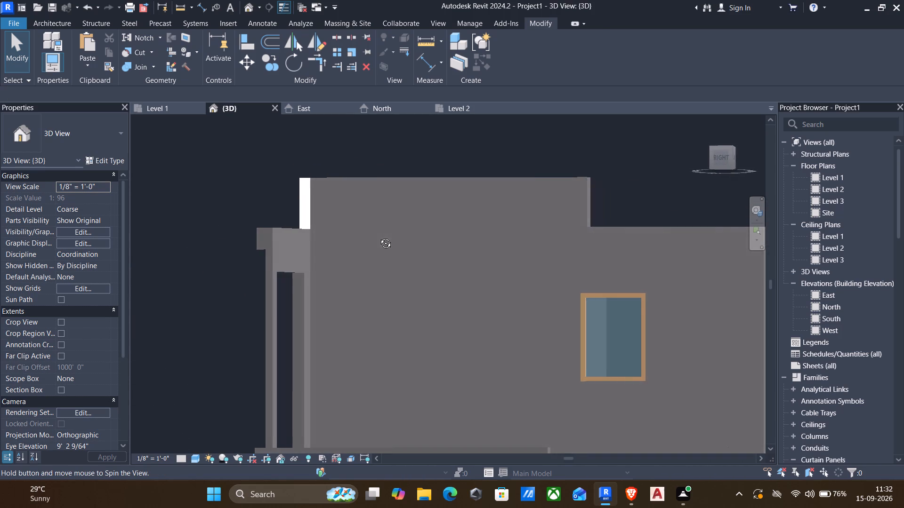
{"action": "middle_click_drag", "start_coordinate": [379, 236], "coordinate": [300, 327], "text": "shift"}
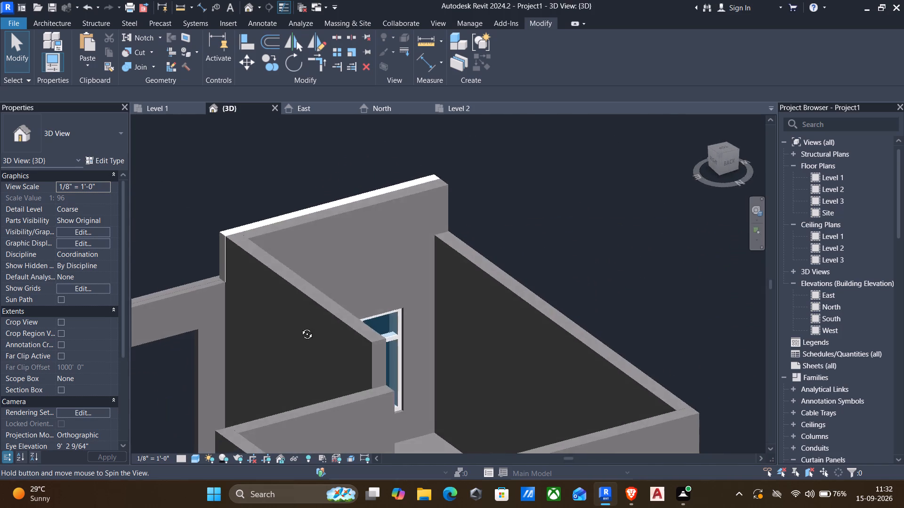
{"action": "middle_click_drag", "start_coordinate": [300, 327], "coordinate": [412, 270], "text": "shift"}
{"action": "left_click_drag", "start_coordinate": [412, 270], "coordinate": [428, 291]}
{"action": "middle_click_drag", "start_coordinate": [428, 291], "coordinate": [363, 166]}
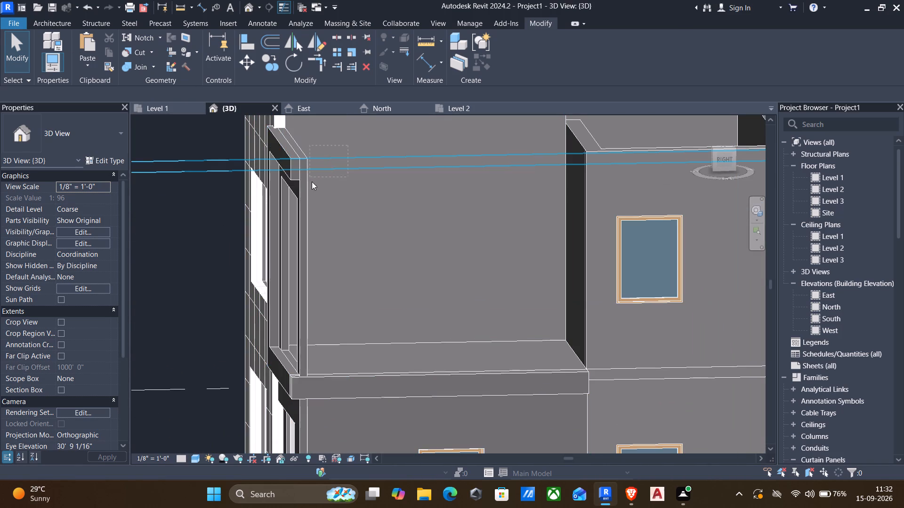
{"action": "left_click", "coordinate": [375, 215]}
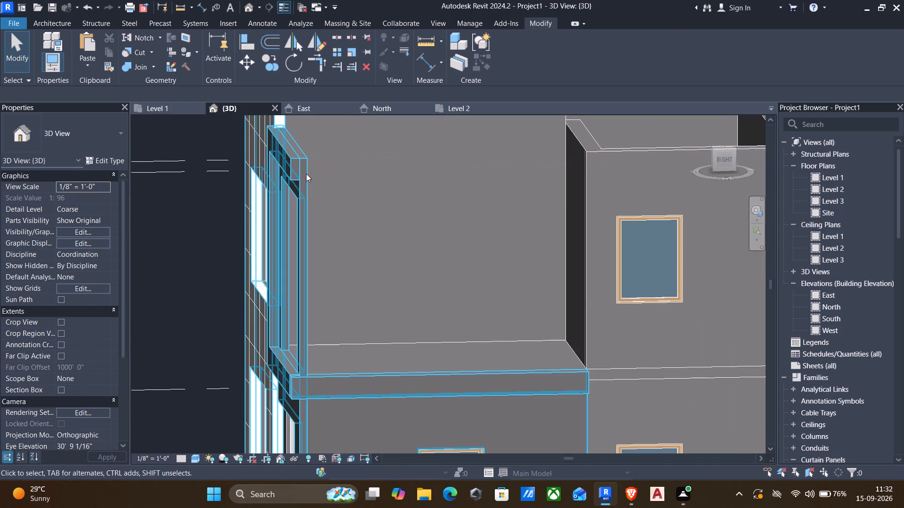
Start a new in-place model in the Generic Models category, keeping the suggested name.
{"action": "left_click", "coordinate": [50, 20]}
{"action": "left_click", "coordinate": [139, 65]}
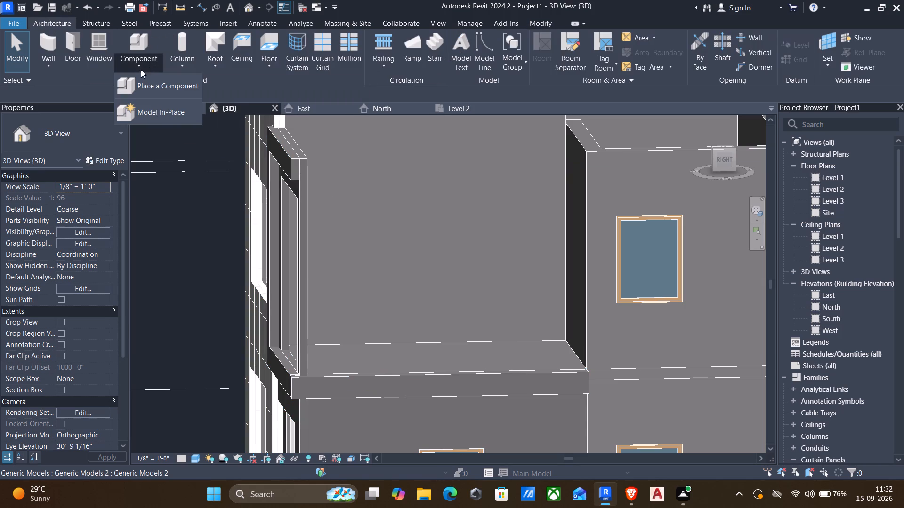
{"action": "left_click", "coordinate": [159, 111]}
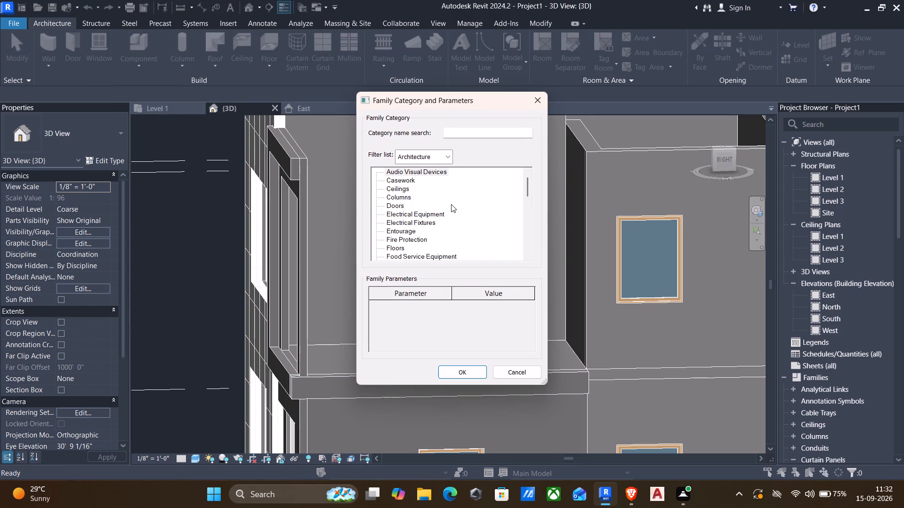
{"action": "scroll", "coordinate": [419, 244], "scroll_direction": "down", "scroll_amount": 4}
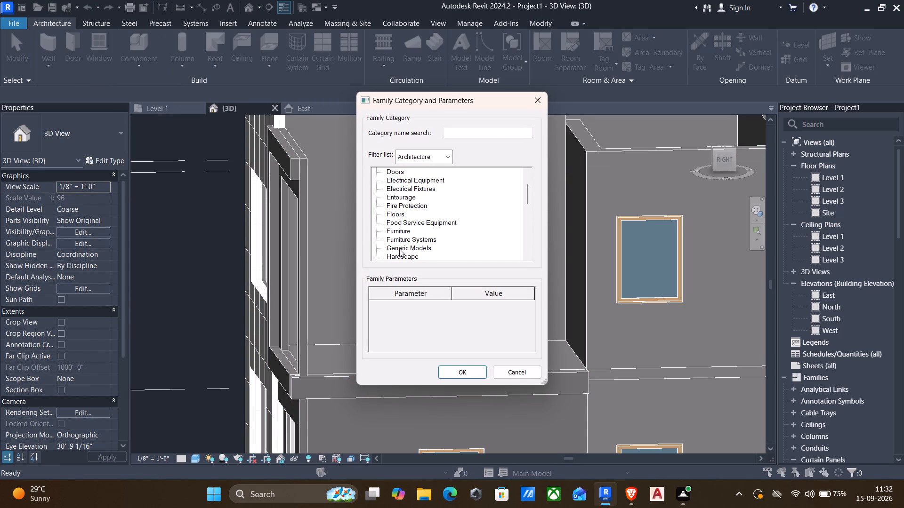
{"action": "left_click", "coordinate": [399, 248]}
{"action": "left_click", "coordinate": [462, 366]}
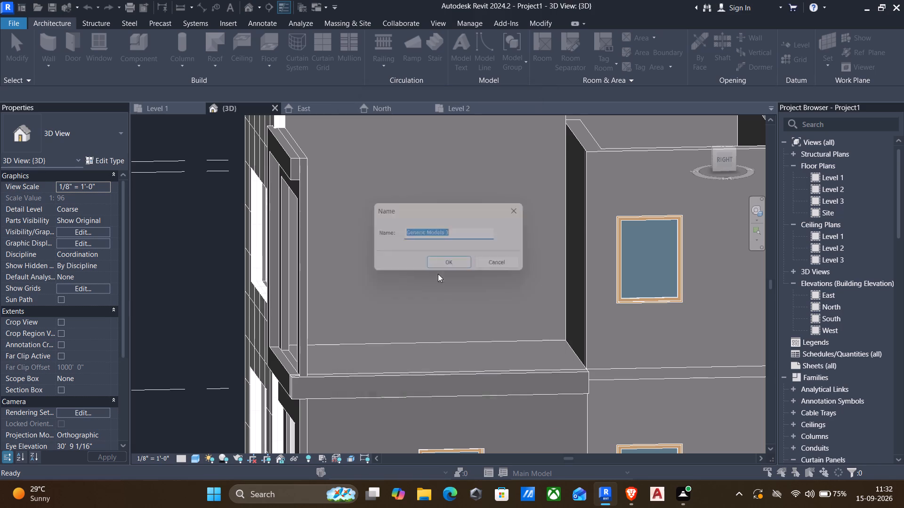
{"action": "middle_click_drag", "start_coordinate": [424, 261], "coordinate": [430, 261], "text": "shift"}
{"action": "left_click", "coordinate": [451, 266]}
{"action": "middle_click_drag", "start_coordinate": [441, 225], "coordinate": [514, 214], "text": "shift"}
{"action": "scroll", "coordinate": [505, 165], "scroll_direction": "down", "scroll_amount": 1}
{"action": "middle_click_drag", "start_coordinate": [510, 166], "coordinate": [482, 298]}
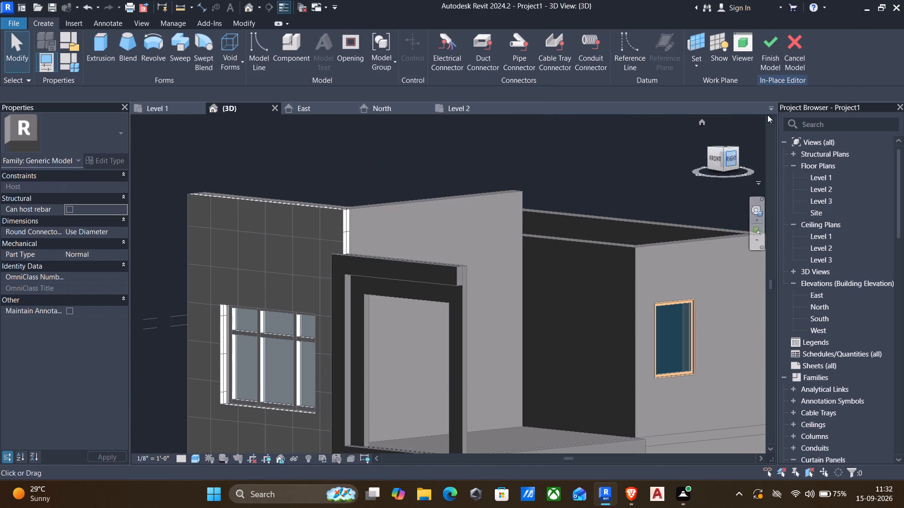
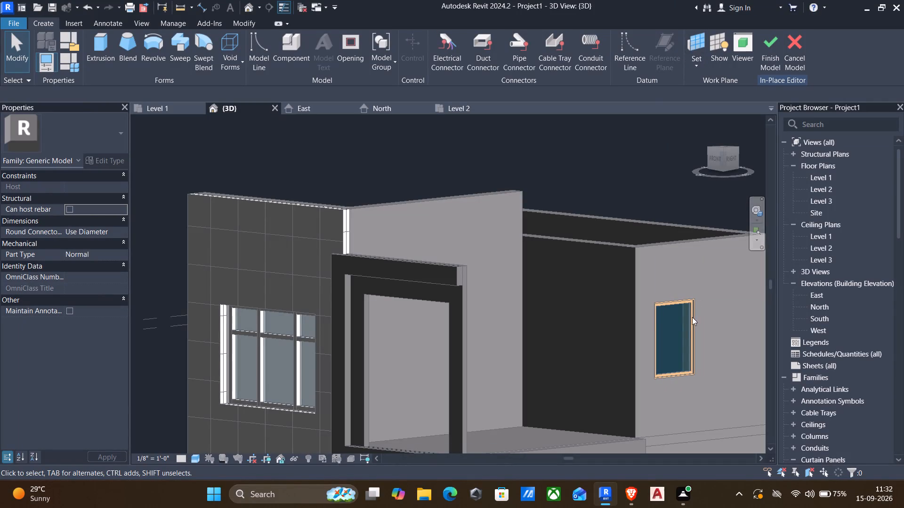
Start an extrusion on the side wall's front face and sketch a rectangle about 9" by 2' 1" down from its top corner.
{"action": "left_click", "coordinate": [695, 66]}
{"action": "left_click", "coordinate": [715, 110]}
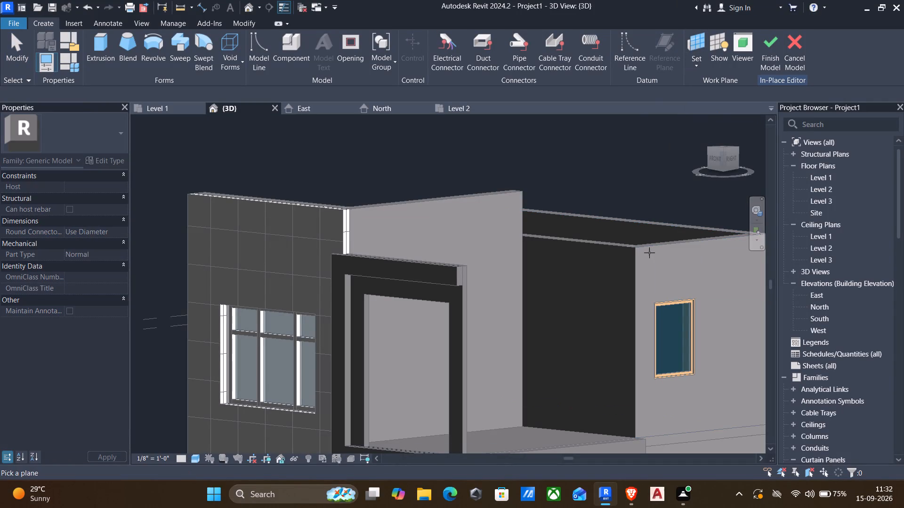
{"action": "left_click", "coordinate": [634, 257]}
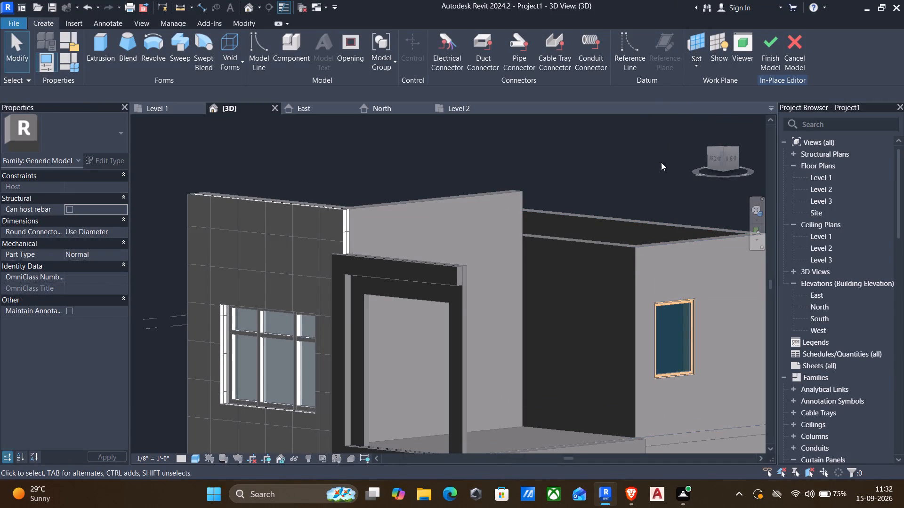
{"action": "left_click", "coordinate": [105, 49]}
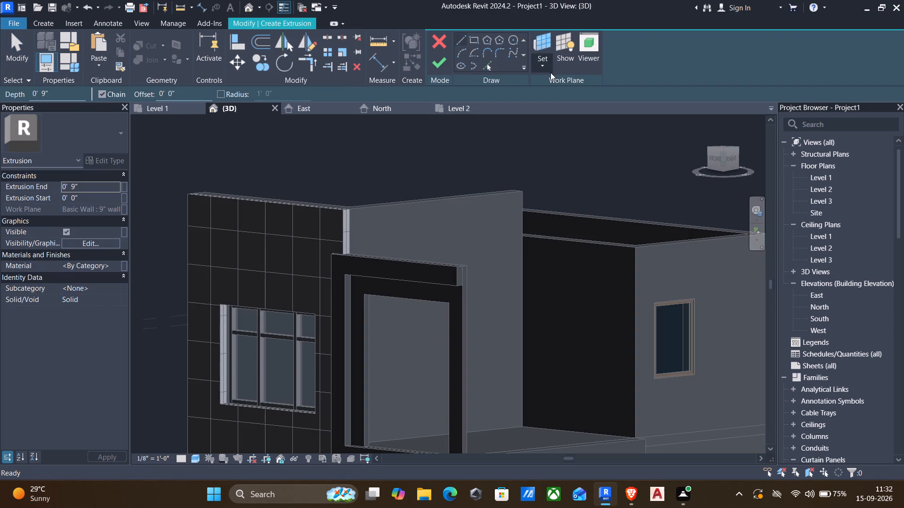
{"action": "left_click", "coordinate": [544, 66]}
{"action": "left_click", "coordinate": [566, 109]}
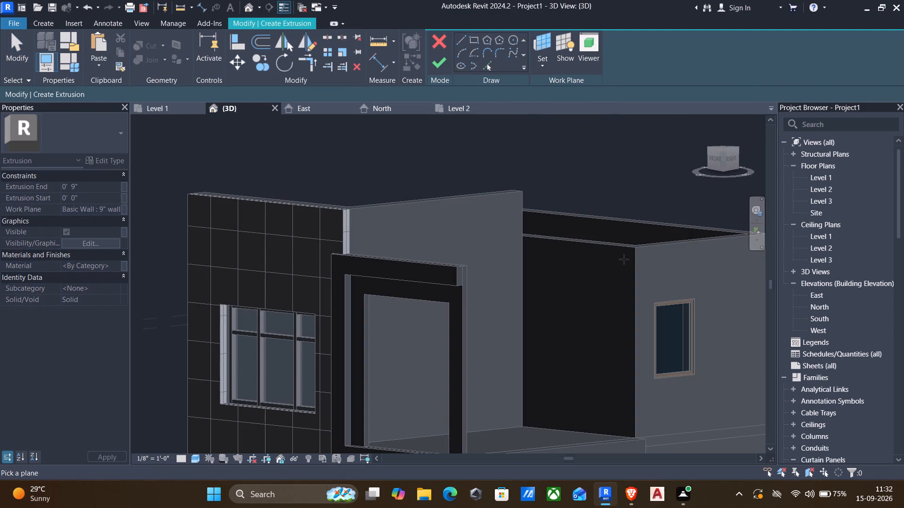
{"action": "left_click", "coordinate": [634, 254]}
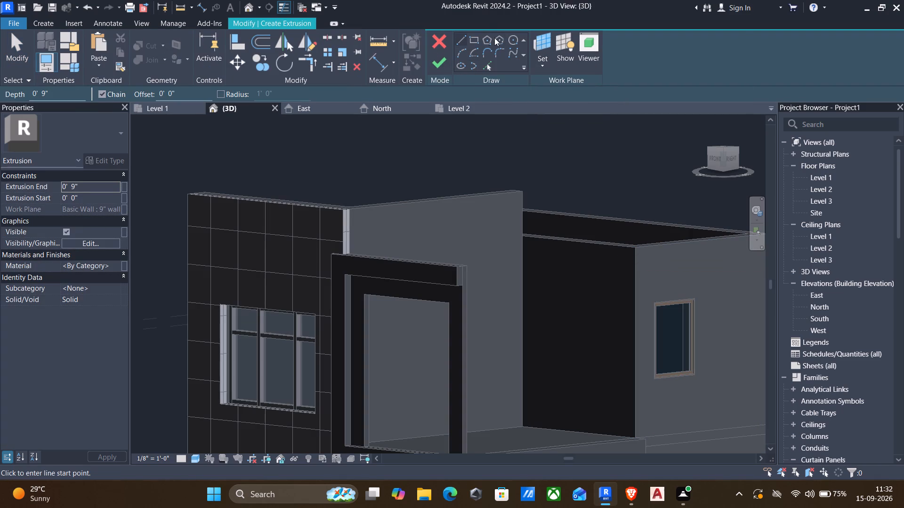
{"action": "left_click", "coordinate": [477, 39]}
{"action": "scroll", "coordinate": [630, 261], "scroll_direction": "up", "scroll_amount": 3}
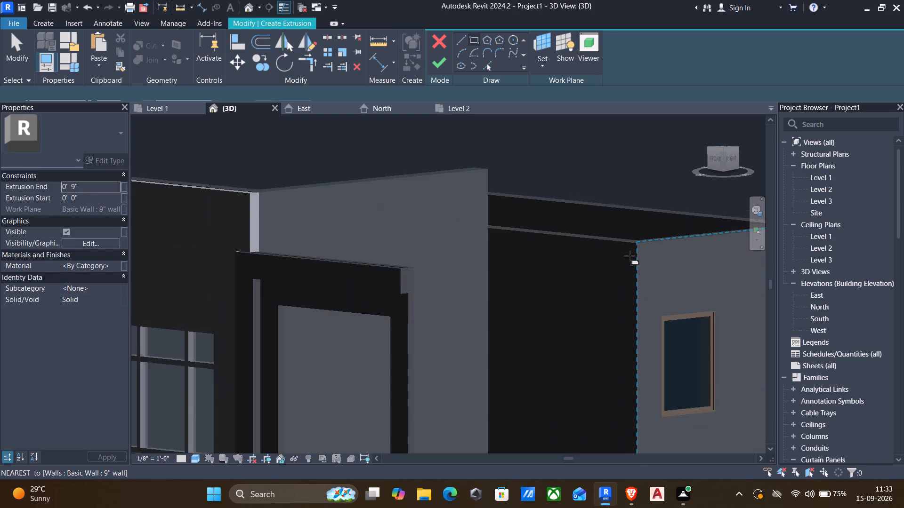
{"action": "scroll", "coordinate": [632, 254], "scroll_direction": "up", "scroll_amount": 3}
{"action": "left_click", "coordinate": [640, 234]}
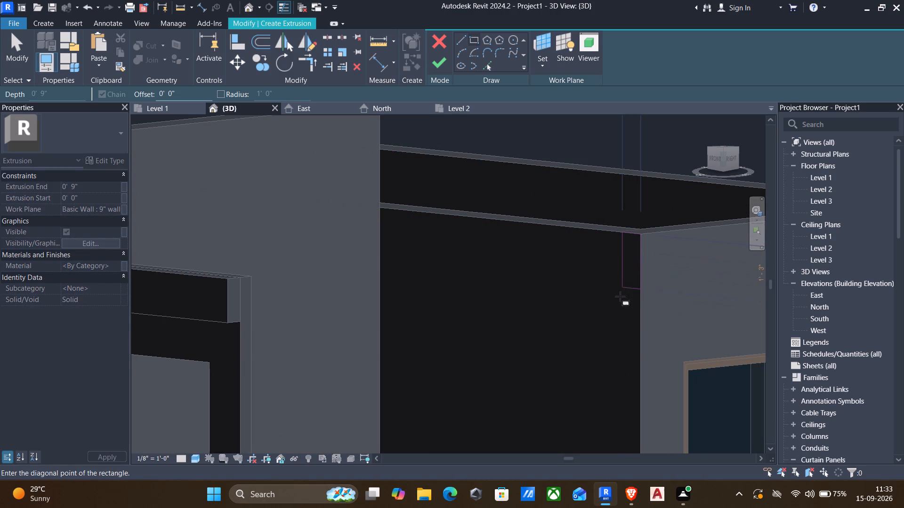
{"action": "left_click", "coordinate": [616, 324]}
{"action": "key", "text": "Escape"}
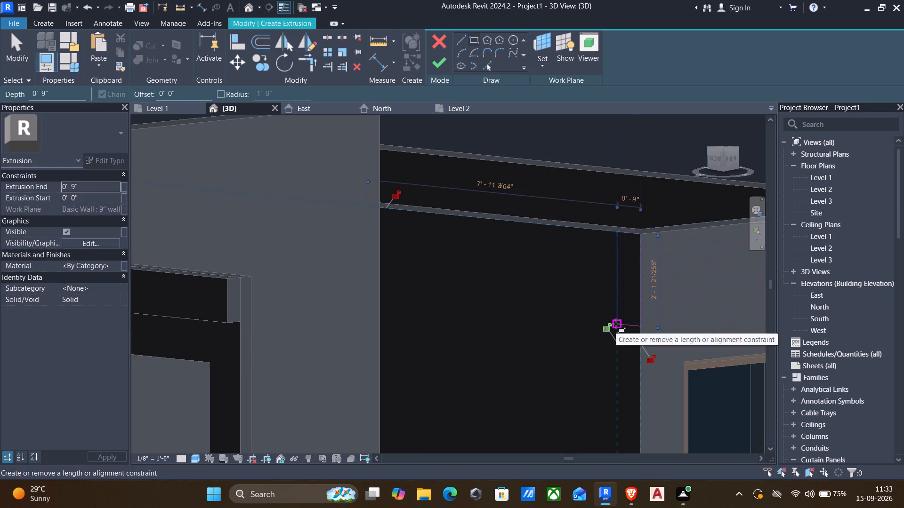
{"action": "key", "text": "Escape"}
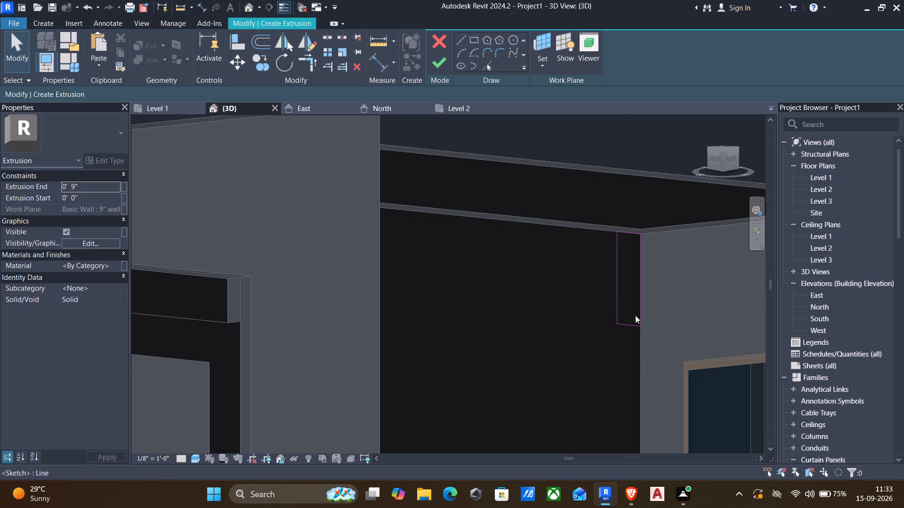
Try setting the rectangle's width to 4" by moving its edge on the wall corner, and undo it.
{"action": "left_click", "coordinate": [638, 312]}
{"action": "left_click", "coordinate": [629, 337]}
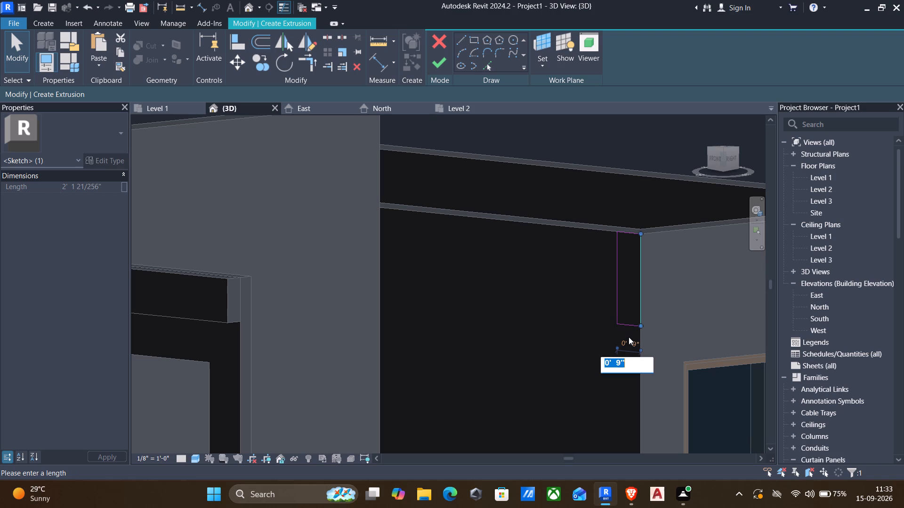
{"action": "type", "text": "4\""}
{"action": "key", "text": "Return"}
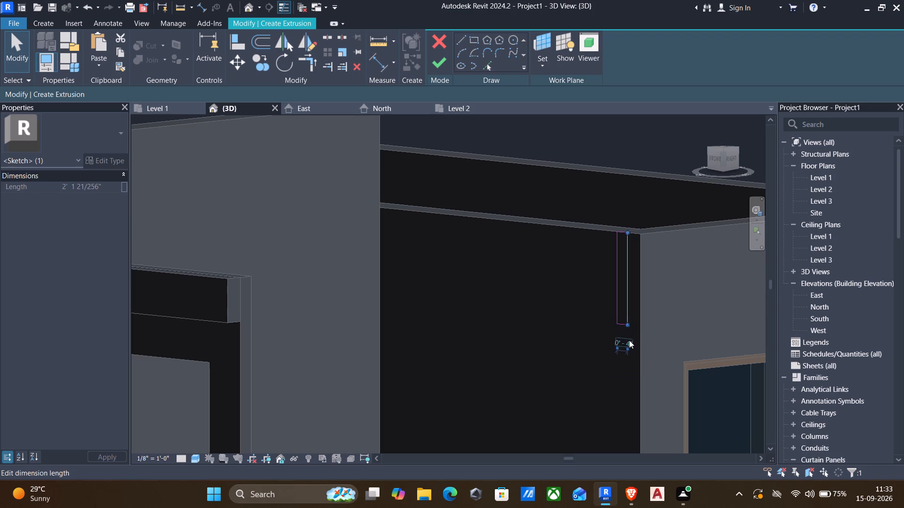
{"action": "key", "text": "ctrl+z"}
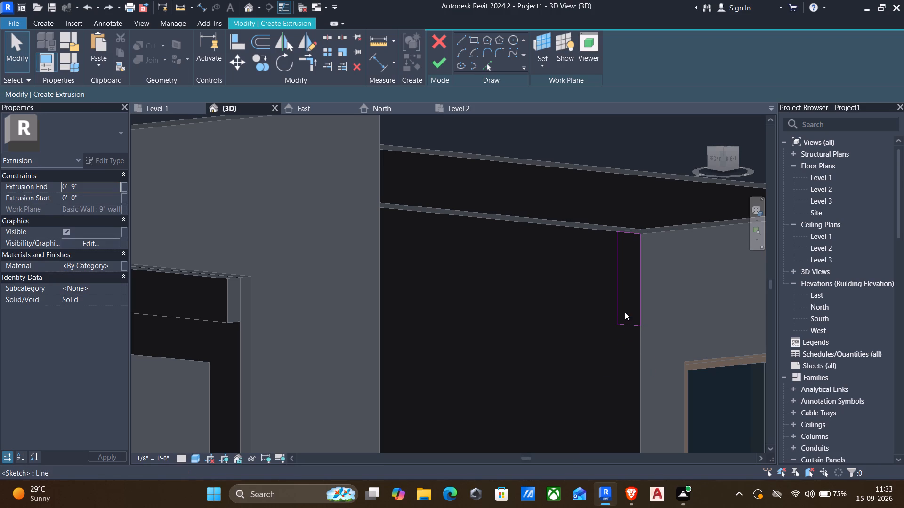
Set the rectangle's width to 4" by moving its inner vertical edge, keeping the edge on the wall corner in place.
{"action": "left_click", "coordinate": [616, 278]}
{"action": "left_click", "coordinate": [627, 202]}
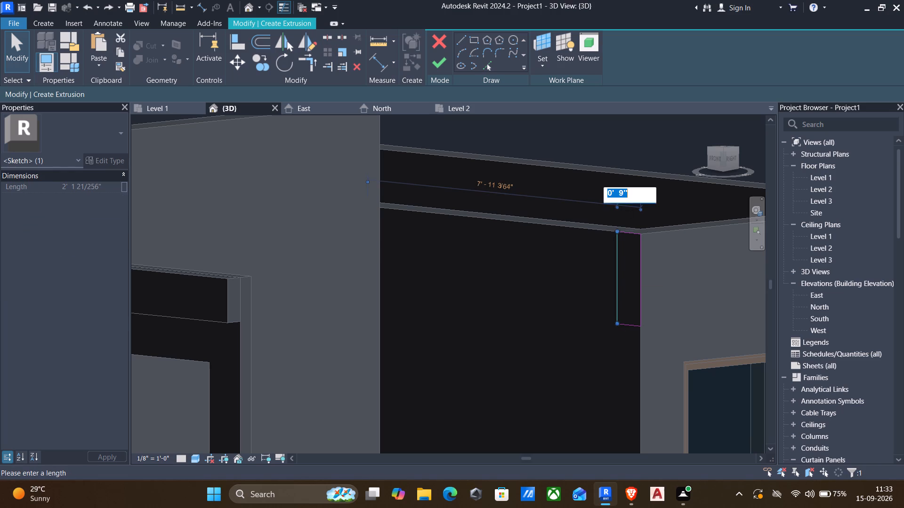
{"action": "key", "text": "4"}
{"action": "key", "text": "shift+quotedbl"}
{"action": "key", "text": "Return"}
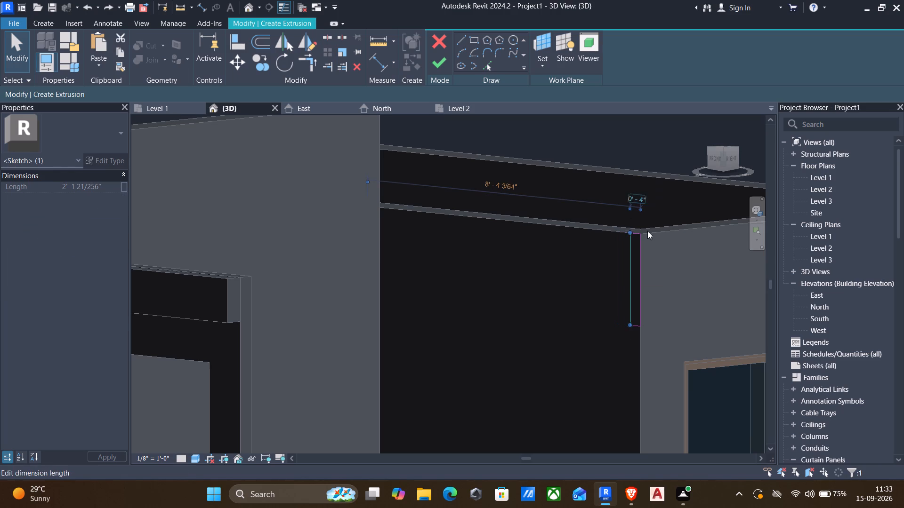
Set the rectangle's height to 2' by moving its bottom edge, and finish the extrusion sketch with 9" depth.
{"action": "left_click", "coordinate": [637, 325]}
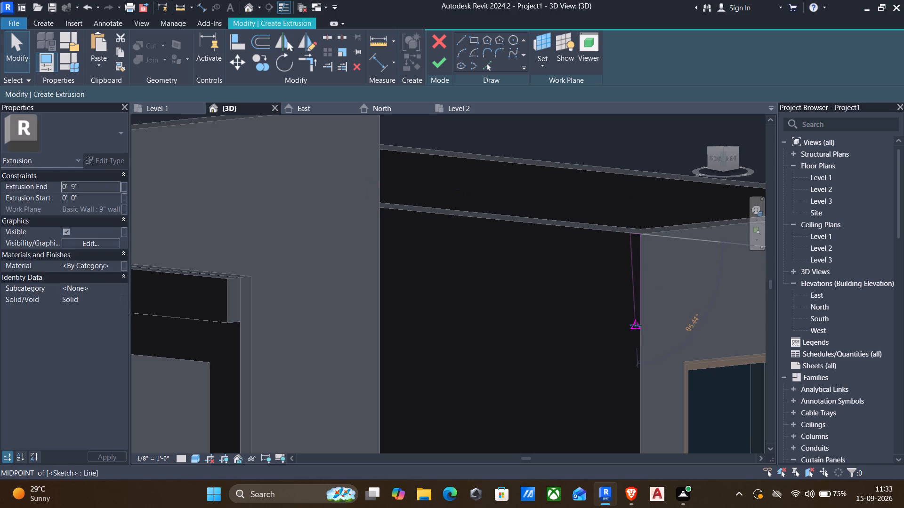
{"action": "key", "text": "ctrl+z"}
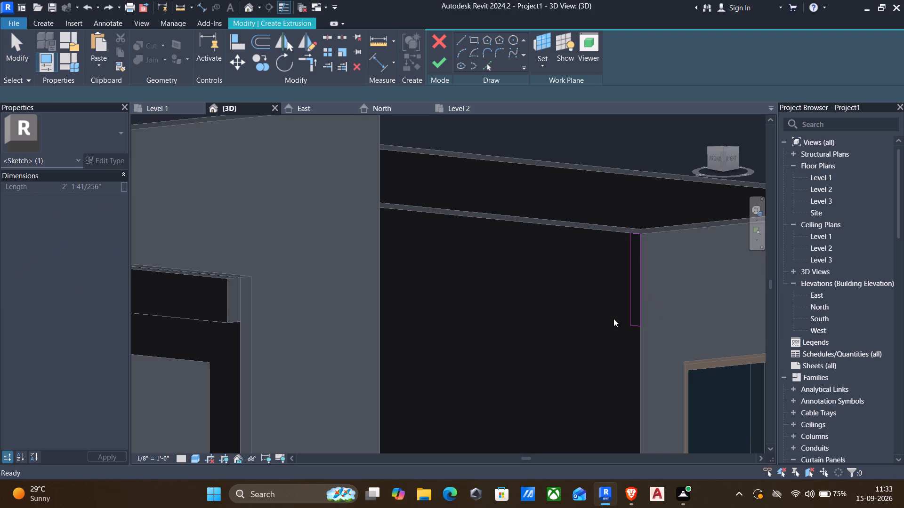
{"action": "left_click", "coordinate": [636, 327]}
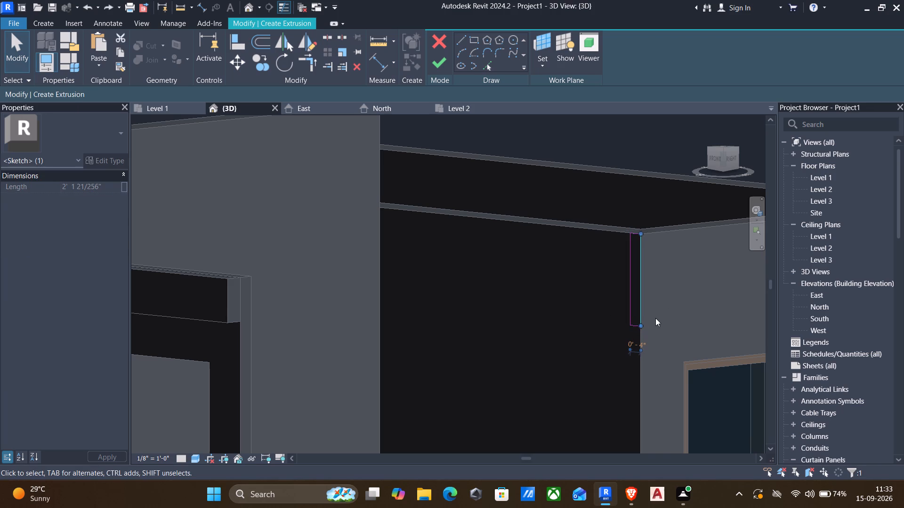
{"action": "key", "text": "Escape"}
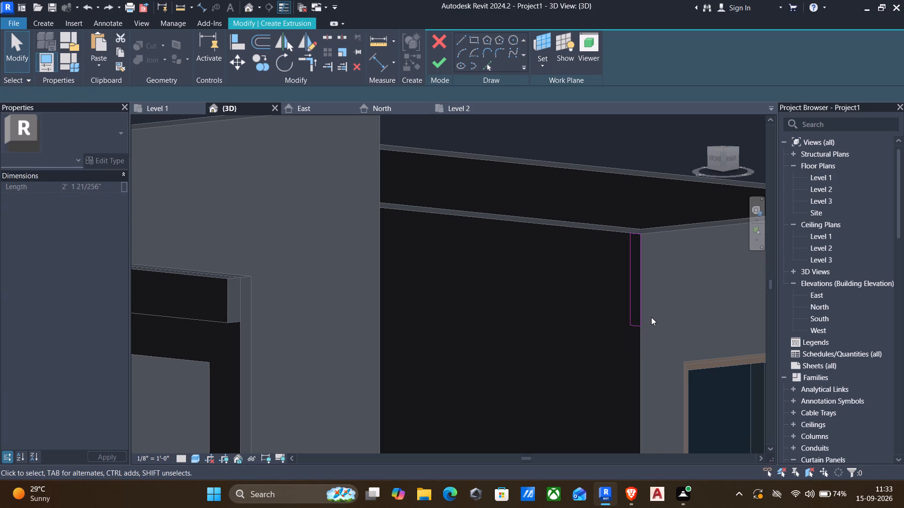
{"action": "left_click", "coordinate": [633, 328]}
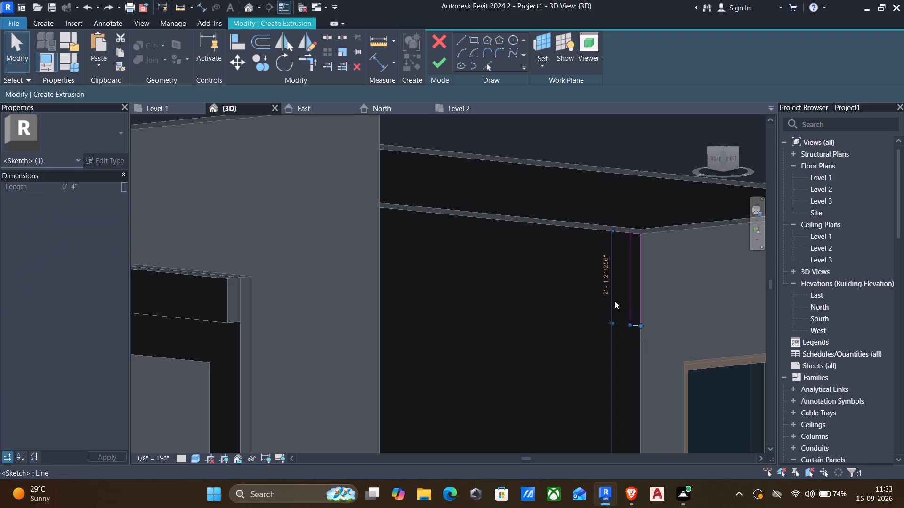
{"action": "left_click", "coordinate": [605, 285]}
{"action": "key", "text": "2"}
{"action": "key", "text": "apostrophe"}
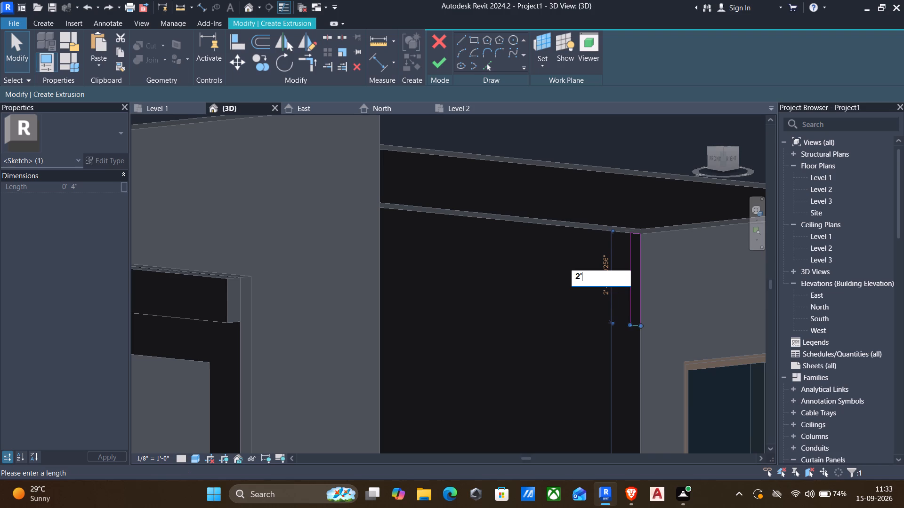
{"action": "key", "text": "Return"}
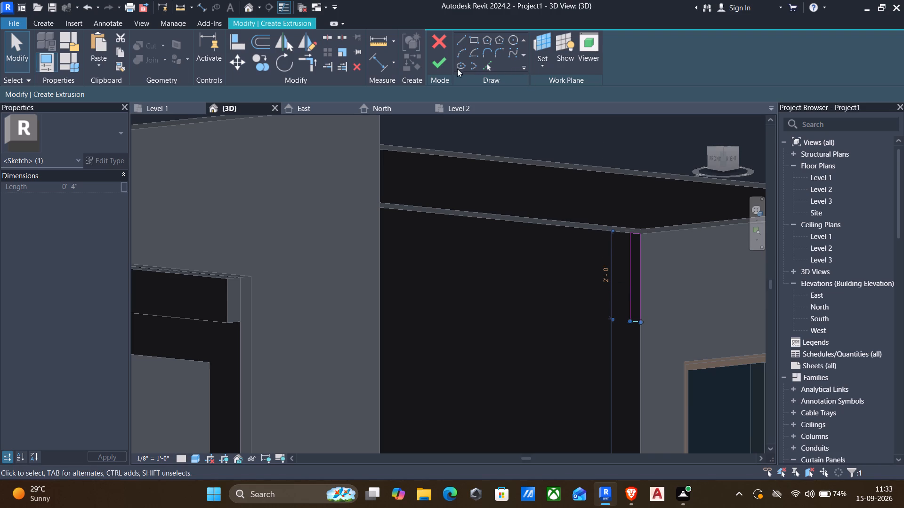
{"action": "left_click", "coordinate": [448, 67]}
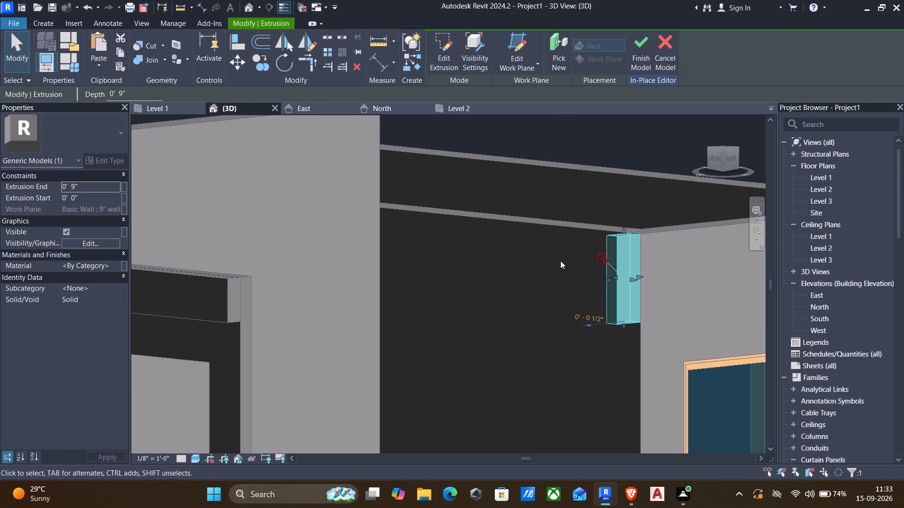
Stretch the extrusion's front end across the open span to the portal frame's post, about 12' 9 1/2" deep.
{"action": "middle_click_drag", "start_coordinate": [560, 261], "coordinate": [487, 263], "text": "shift"}
{"action": "scroll", "coordinate": [482, 263], "scroll_direction": "up", "scroll_amount": 1}
{"action": "scroll", "coordinate": [470, 296], "scroll_direction": "down", "scroll_amount": 1}
{"action": "middle_click_drag", "start_coordinate": [437, 297], "coordinate": [473, 276]}
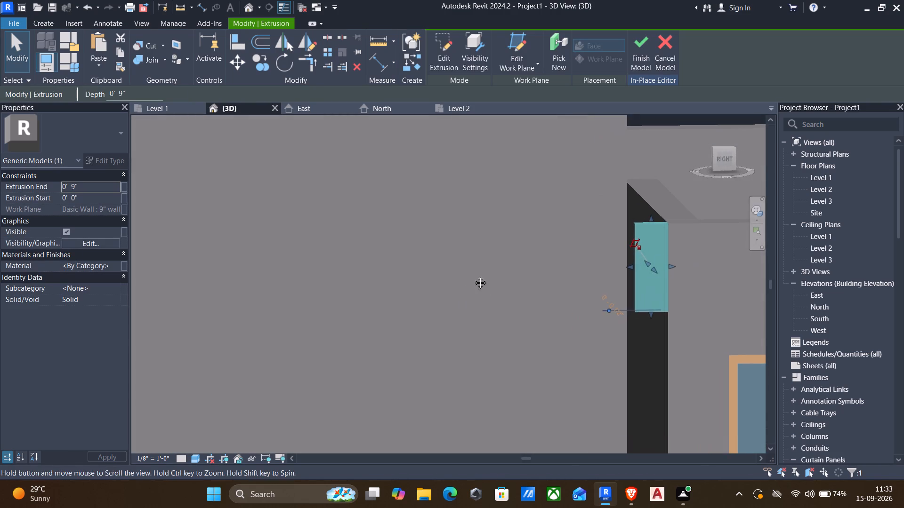
{"action": "middle_click_drag", "start_coordinate": [473, 276], "coordinate": [534, 251]}
{"action": "key", "text": "Escape"}
{"action": "left_click", "coordinate": [709, 237]}
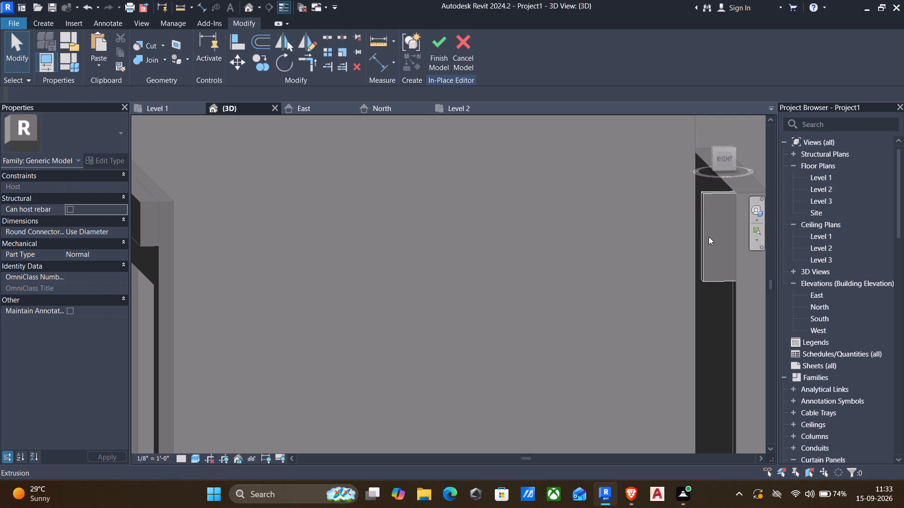
{"action": "left_click", "coordinate": [698, 235]}
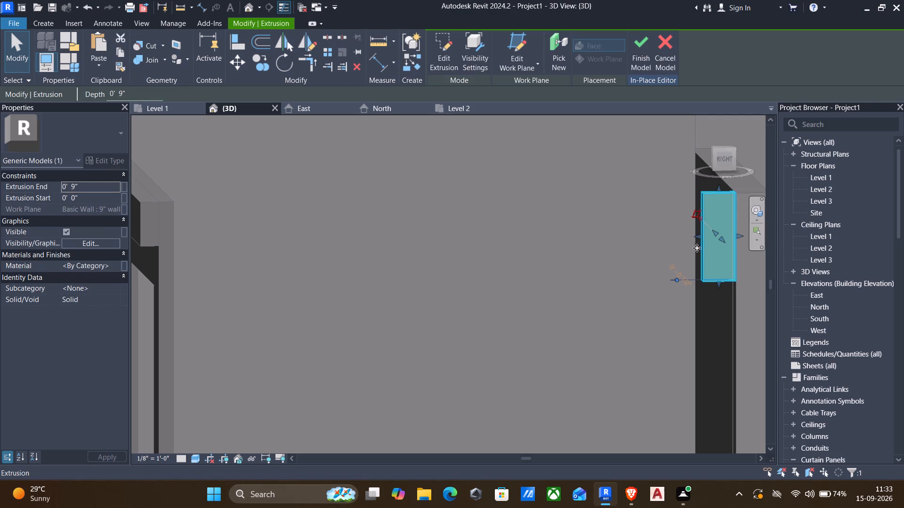
{"action": "left_click_drag", "start_coordinate": [697, 238], "coordinate": [224, 281]}
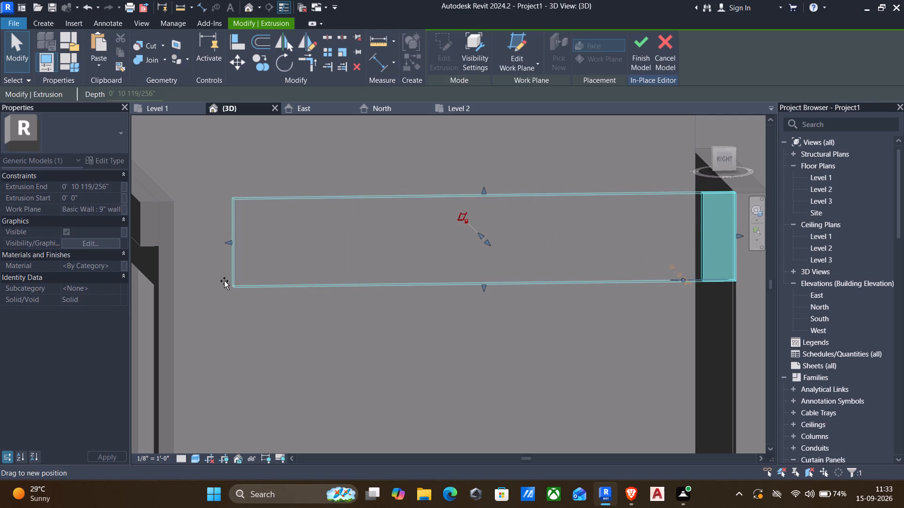
{"action": "left_click_drag", "start_coordinate": [224, 281], "coordinate": [169, 293]}
{"action": "middle_click_drag", "start_coordinate": [361, 287], "coordinate": [247, 325], "text": "shift"}
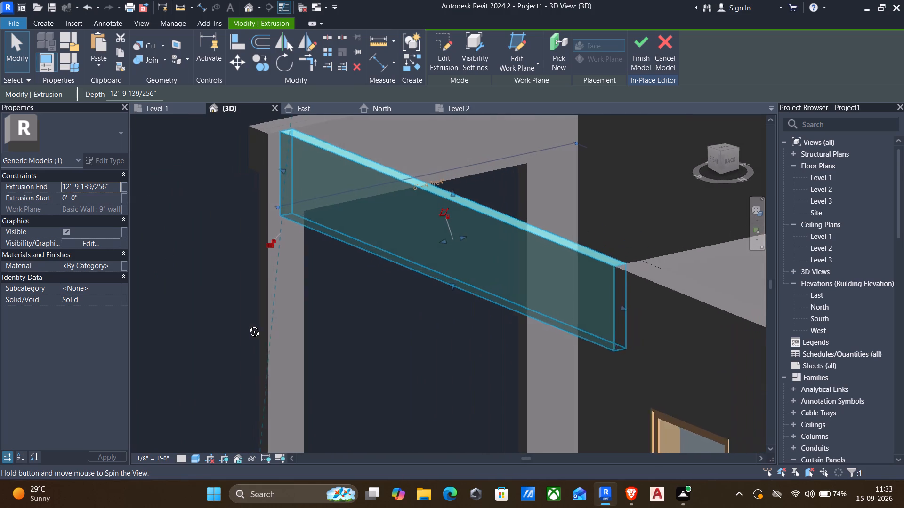
{"action": "middle_click_drag", "start_coordinate": [247, 325], "coordinate": [247, 325], "text": "shift"}
{"action": "key", "text": "Escape"}
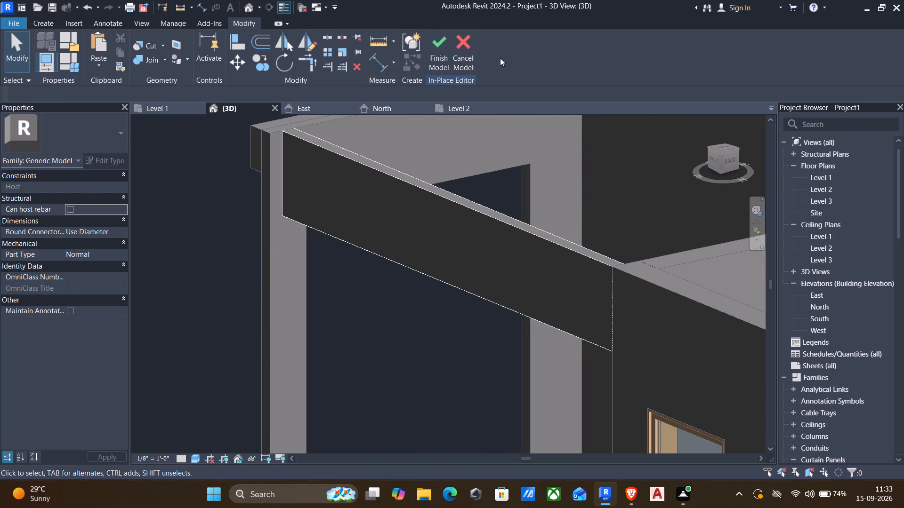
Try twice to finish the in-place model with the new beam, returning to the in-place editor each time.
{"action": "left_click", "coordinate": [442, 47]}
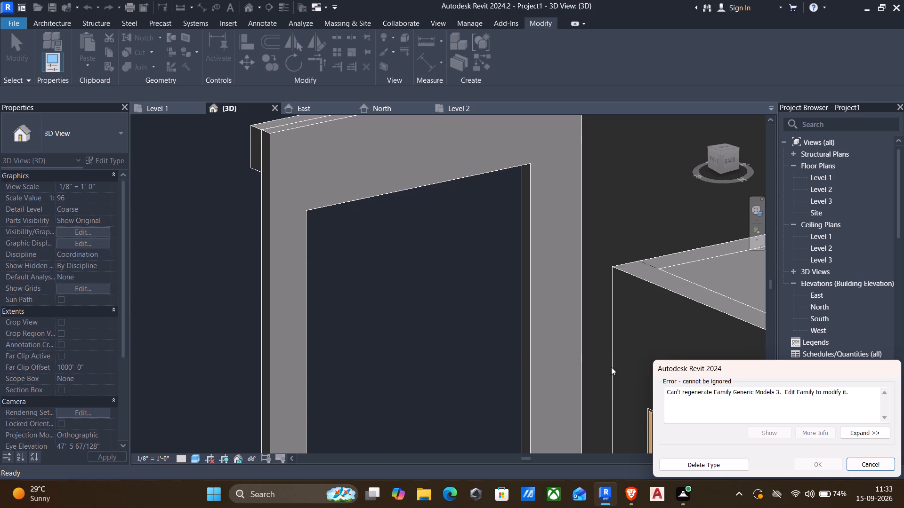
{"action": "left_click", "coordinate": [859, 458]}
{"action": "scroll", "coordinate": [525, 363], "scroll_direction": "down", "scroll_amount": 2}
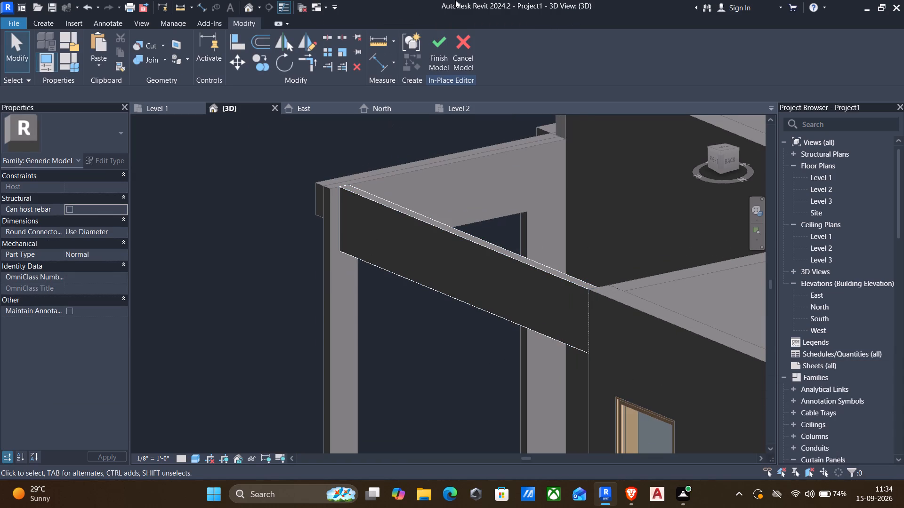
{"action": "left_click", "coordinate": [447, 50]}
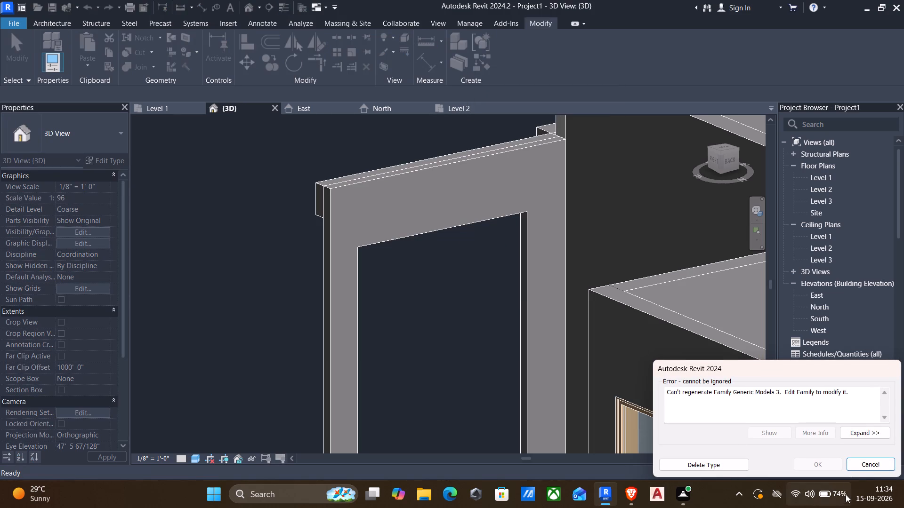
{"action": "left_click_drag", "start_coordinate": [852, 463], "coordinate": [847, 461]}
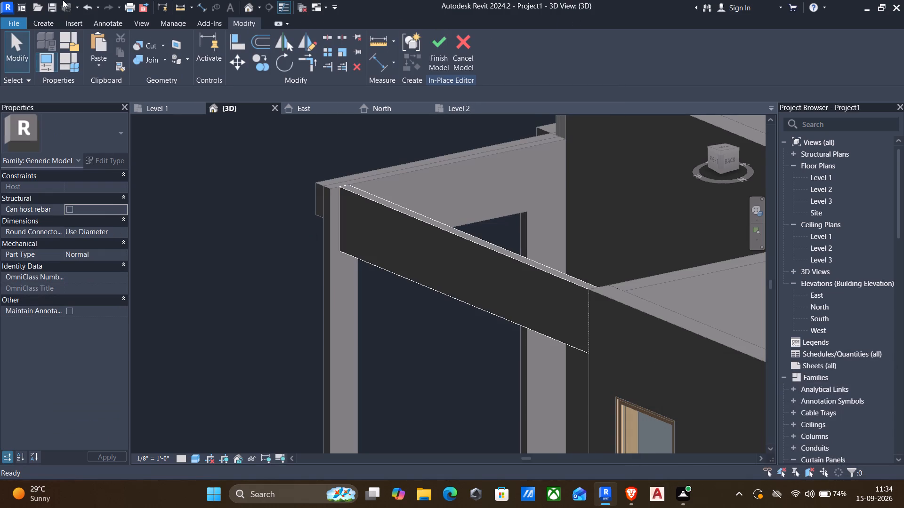
Cancel the in-place model with the new beam and discard its changes.
{"action": "left_click", "coordinate": [460, 50]}
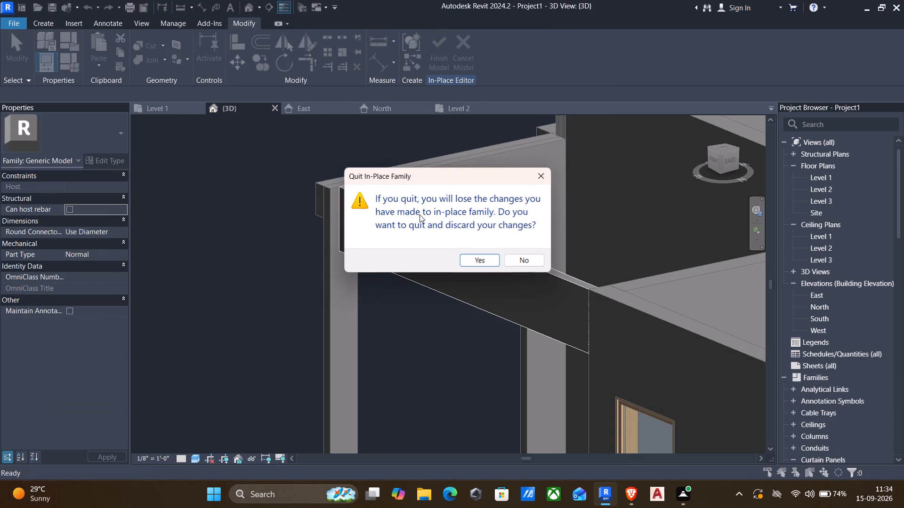
{"action": "left_click", "coordinate": [462, 262]}
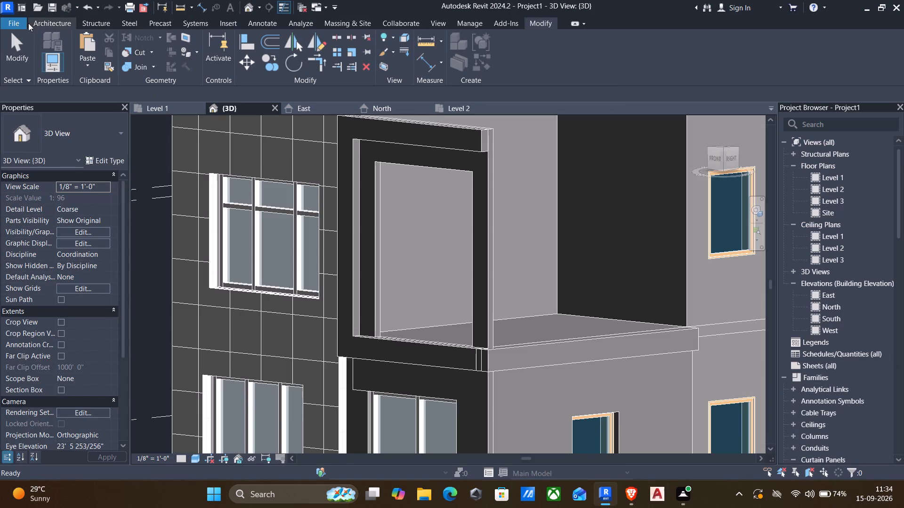
Start a new in-place model component and look through the Architecture family category list.
{"action": "left_click", "coordinate": [34, 25]}
{"action": "left_click", "coordinate": [136, 62]}
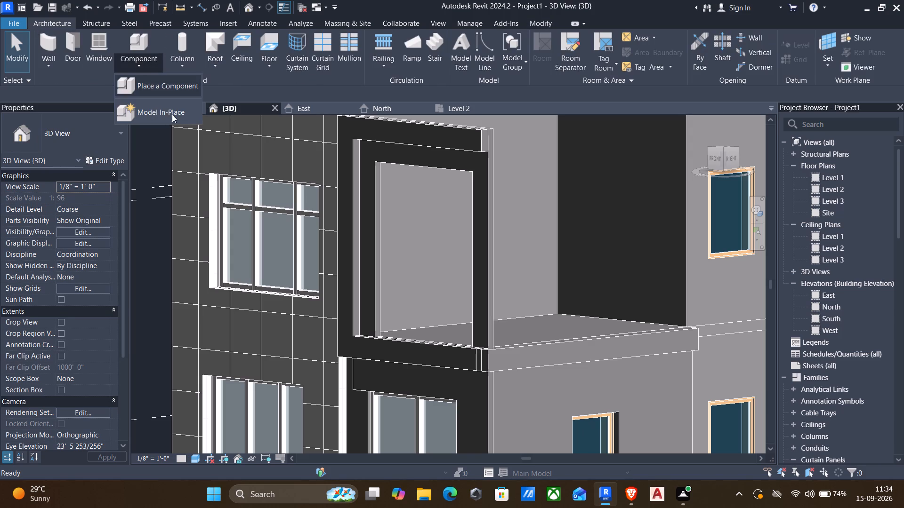
{"action": "left_click", "coordinate": [163, 112]}
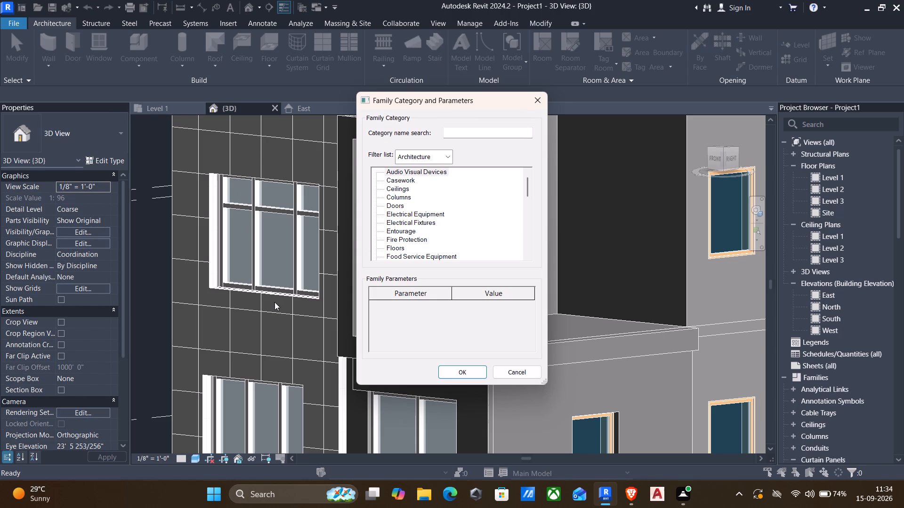
{"action": "scroll", "coordinate": [274, 307], "scroll_direction": "down", "scroll_amount": 1}
{"action": "middle_click_drag", "start_coordinate": [271, 321], "coordinate": [291, 251]}
{"action": "scroll", "coordinate": [417, 209], "scroll_direction": "down", "scroll_amount": 7}
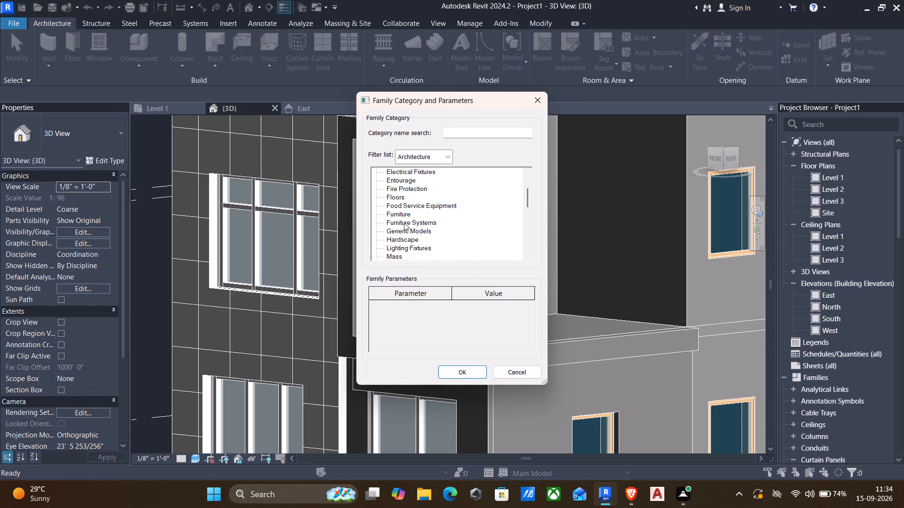
{"action": "scroll", "coordinate": [403, 222], "scroll_direction": "down", "scroll_amount": 8}
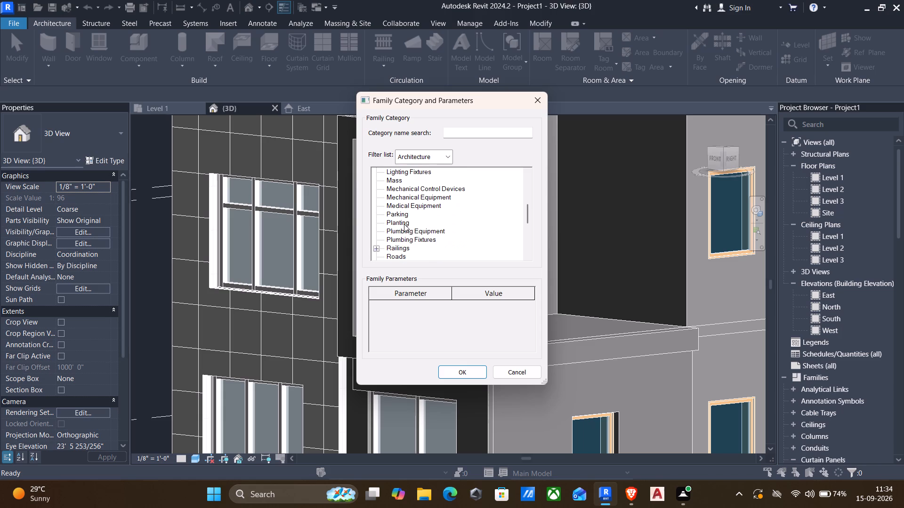
{"action": "scroll", "coordinate": [404, 224], "scroll_direction": "down", "scroll_amount": 9}
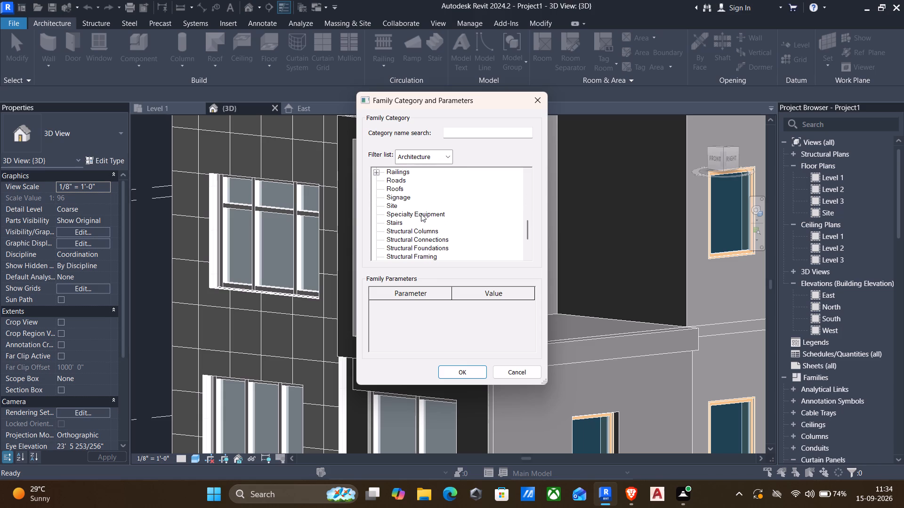
{"action": "scroll", "coordinate": [421, 214], "scroll_direction": "down", "scroll_amount": 1}
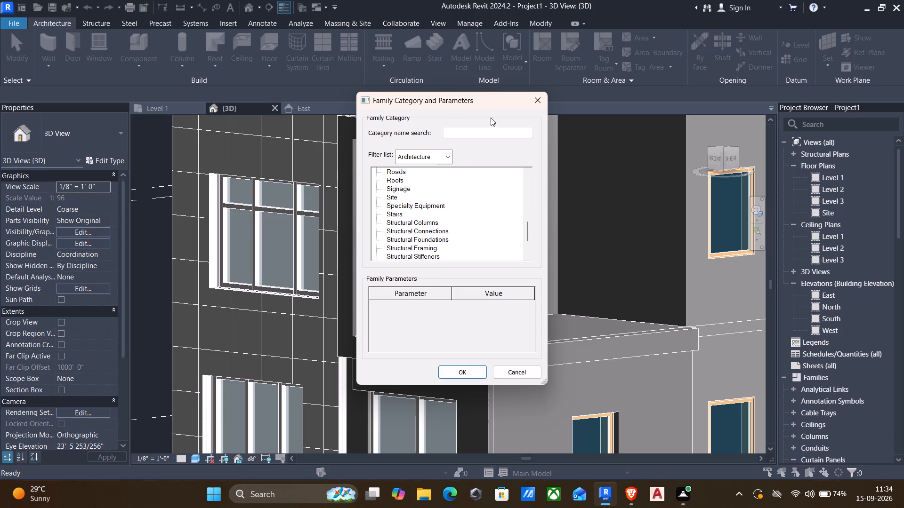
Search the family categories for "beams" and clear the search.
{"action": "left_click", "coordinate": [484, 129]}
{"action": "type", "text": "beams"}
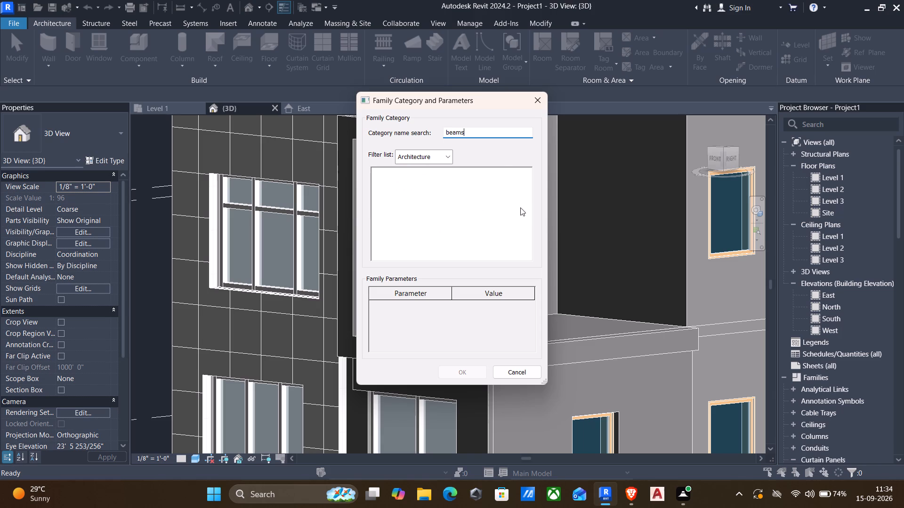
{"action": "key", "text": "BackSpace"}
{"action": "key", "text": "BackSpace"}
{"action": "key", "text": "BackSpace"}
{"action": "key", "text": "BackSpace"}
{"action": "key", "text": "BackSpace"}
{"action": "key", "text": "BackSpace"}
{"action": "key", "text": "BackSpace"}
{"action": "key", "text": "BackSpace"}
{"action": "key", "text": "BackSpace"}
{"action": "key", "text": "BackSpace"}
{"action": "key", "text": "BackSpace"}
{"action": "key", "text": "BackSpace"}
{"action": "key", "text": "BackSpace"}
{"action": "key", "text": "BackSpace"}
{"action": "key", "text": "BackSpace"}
Search the family categories for "colu", choose Columns, and accept the default name Columns 1 for the in-place model.
{"action": "type", "text": "colu"}
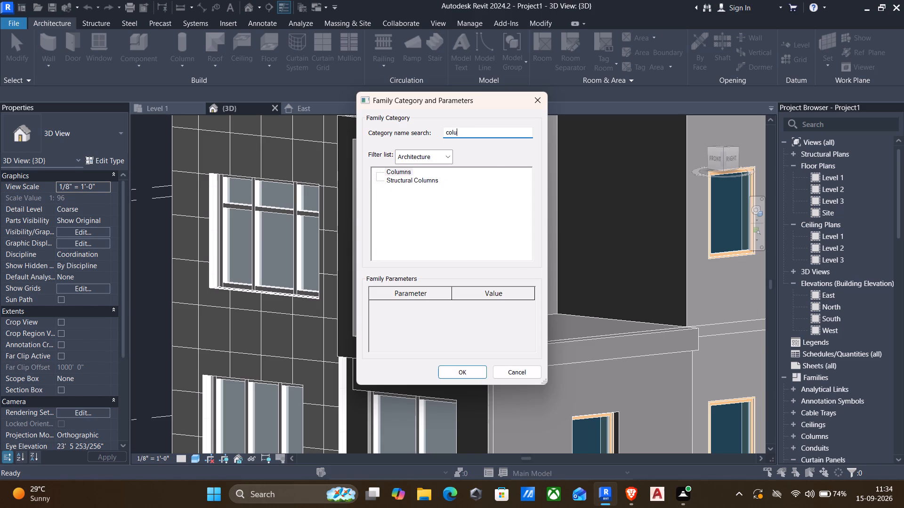
{"action": "left_click", "coordinate": [412, 172]}
{"action": "left_click", "coordinate": [465, 368]}
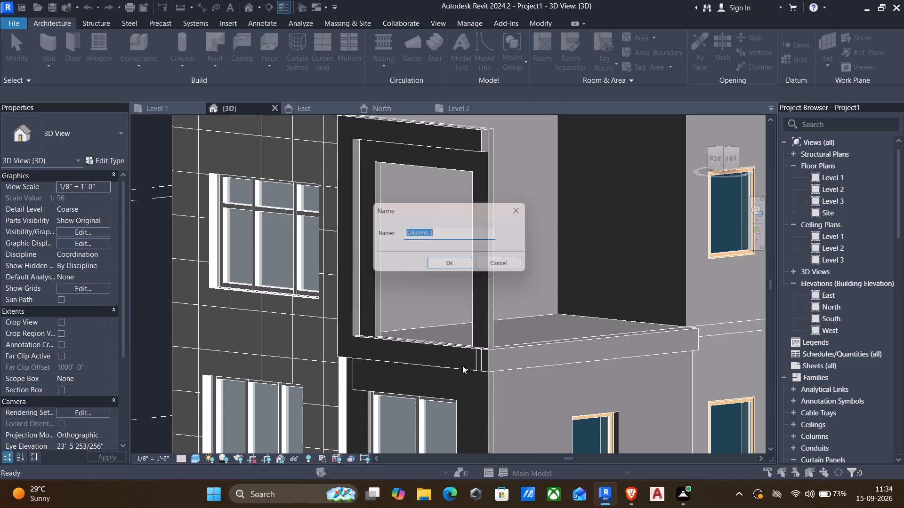
{"action": "left_click", "coordinate": [453, 265]}
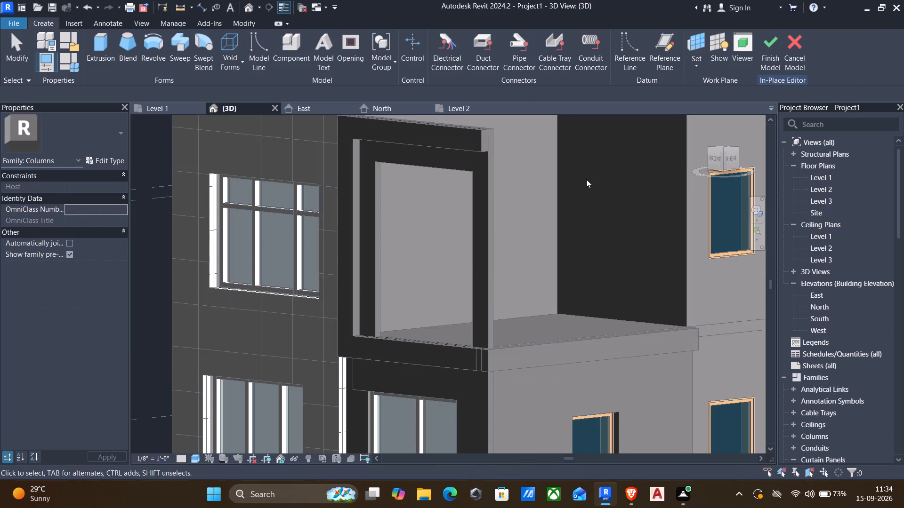
Start a solid extrusion in the in-place model, with the upper side wall in view.
{"action": "middle_click_drag", "start_coordinate": [584, 177], "coordinate": [483, 276]}
{"action": "left_click", "coordinate": [99, 47]}
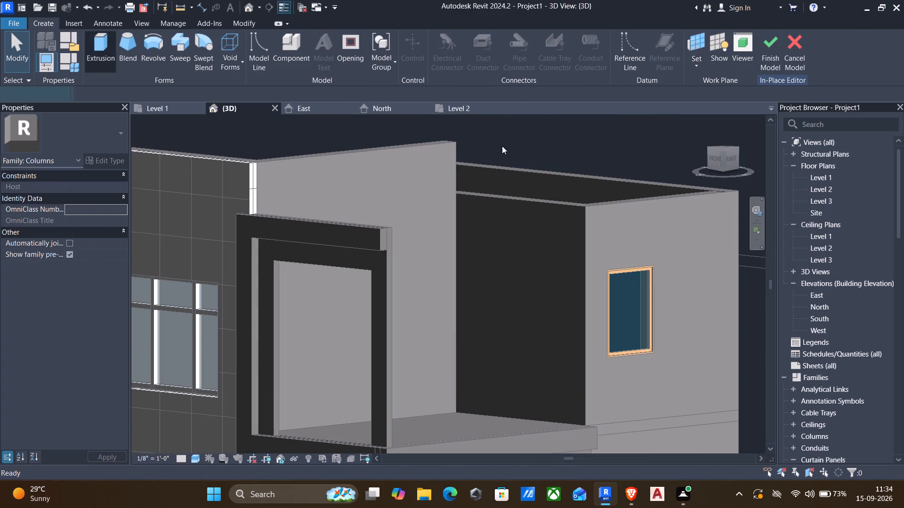
{"action": "scroll", "coordinate": [592, 199], "scroll_direction": "up", "scroll_amount": 3}
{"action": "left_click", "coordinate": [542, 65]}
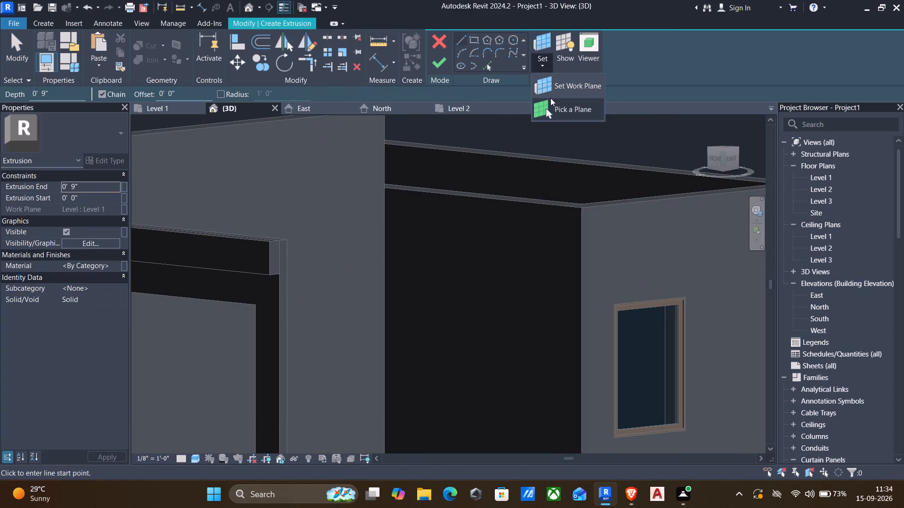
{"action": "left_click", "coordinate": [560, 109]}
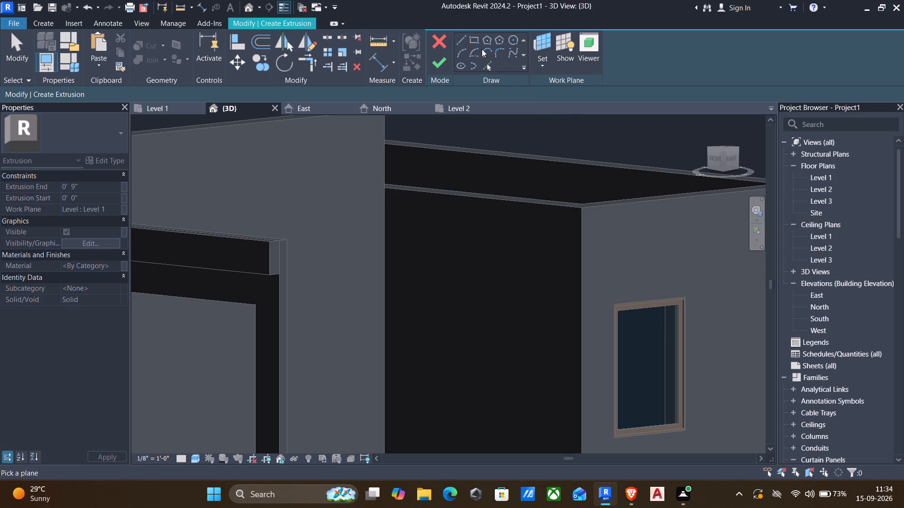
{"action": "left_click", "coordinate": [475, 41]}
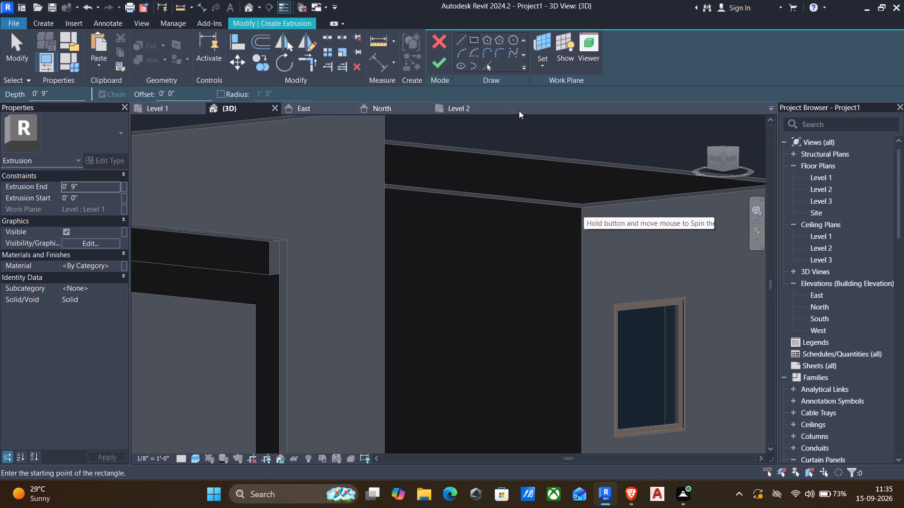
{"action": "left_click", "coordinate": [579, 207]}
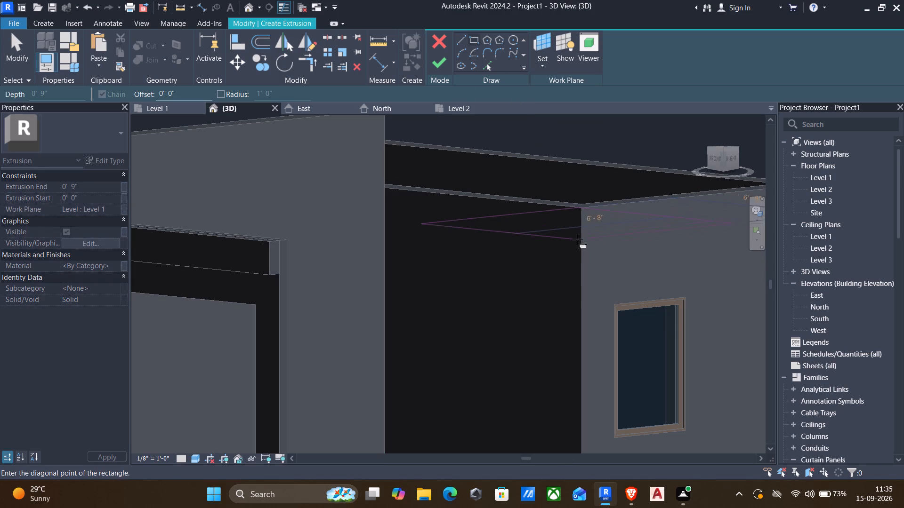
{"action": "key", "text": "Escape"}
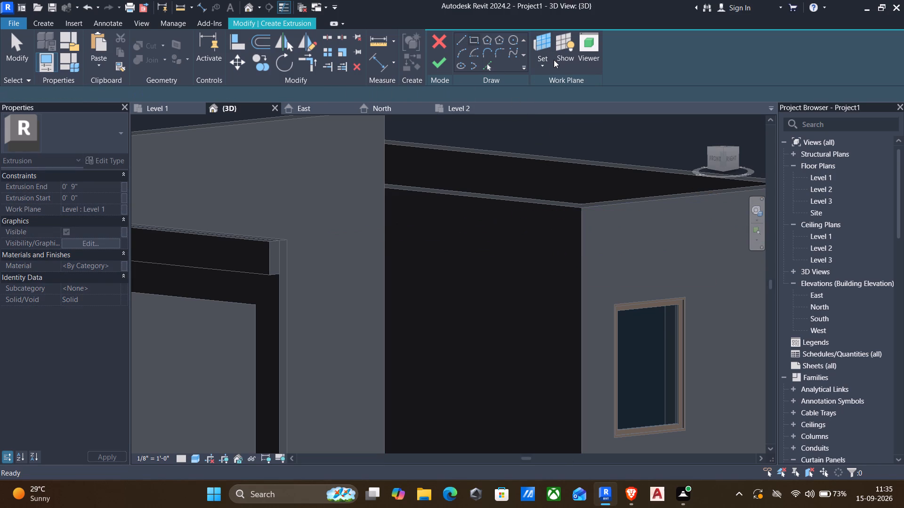
Set the dark wall face as work plane and sketch a rectangle about 9" by 2' 3" down from its upper outer corner.
{"action": "left_click", "coordinate": [540, 68]}
{"action": "left_click", "coordinate": [543, 103]}
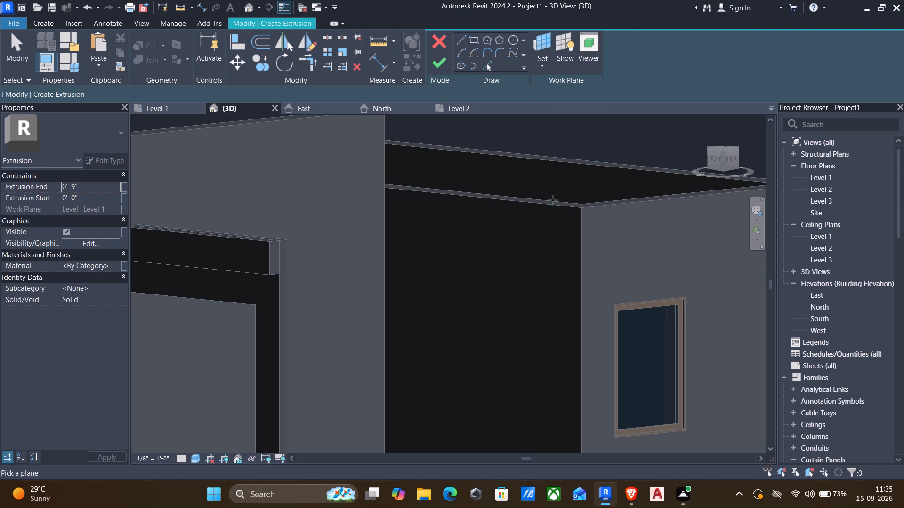
{"action": "left_click", "coordinate": [579, 221]}
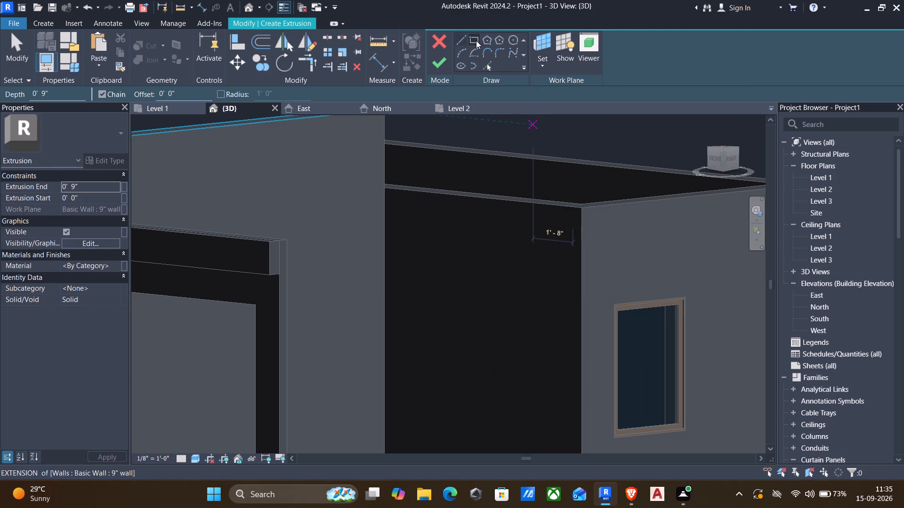
{"action": "left_click", "coordinate": [476, 41]}
{"action": "left_click", "coordinate": [581, 212]}
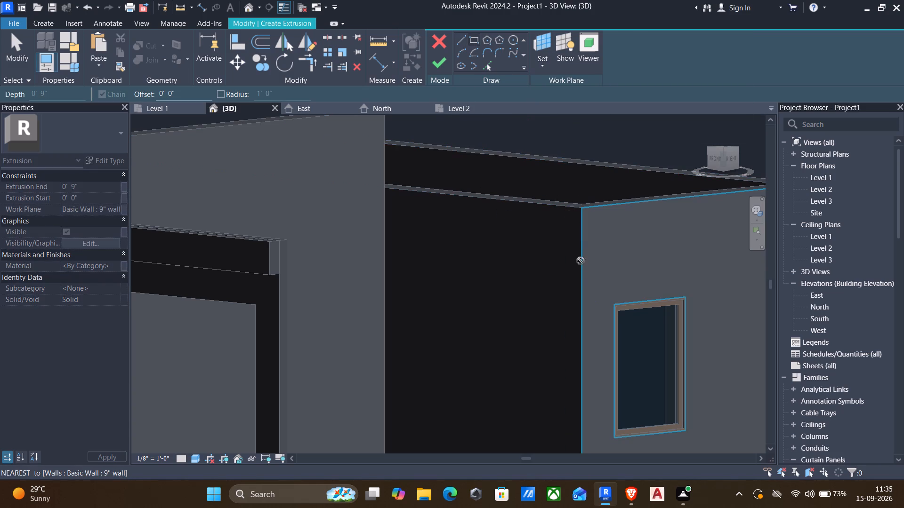
{"action": "left_click", "coordinate": [564, 281]}
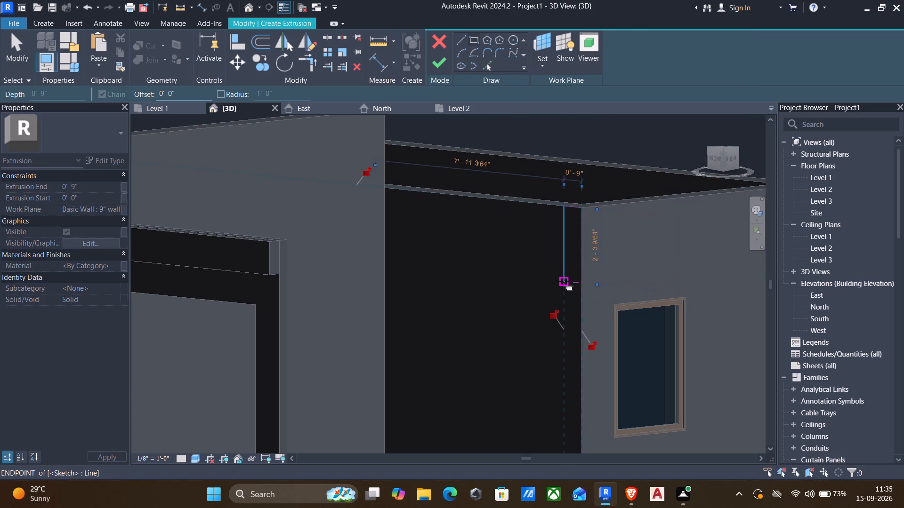
{"action": "key", "text": "Escape"}
{"action": "key", "text": "Escape"}
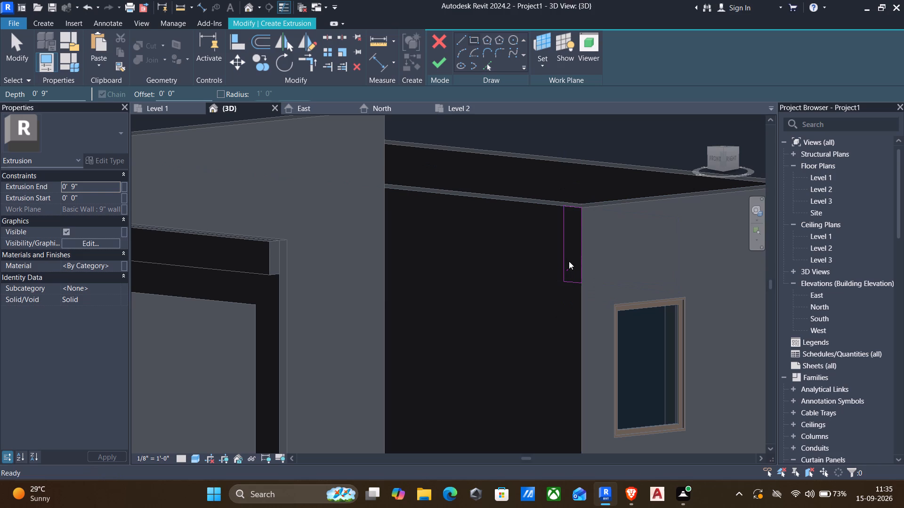
Set the rectangle's width to 4" by moving its inner vertical edge toward the wall corner.
{"action": "left_click", "coordinate": [563, 259]}
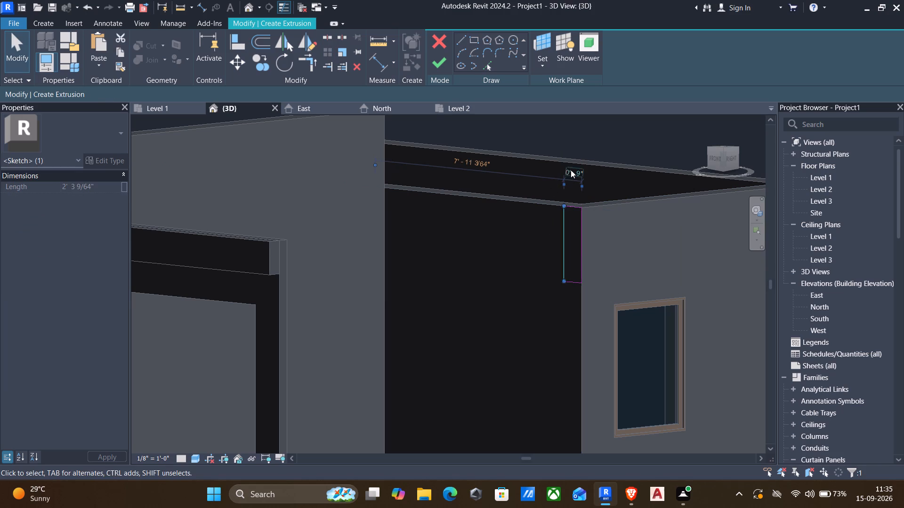
{"action": "left_click", "coordinate": [571, 170]}
{"action": "key", "text": "4"}
{"action": "key", "text": "shift+quotedbl"}
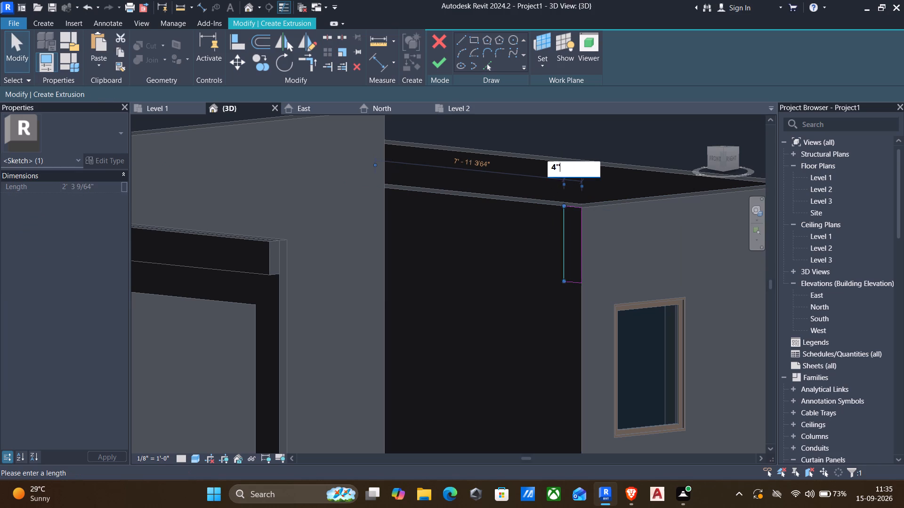
{"action": "key", "text": "Return"}
Set the rectangle's height to 2' by moving its bottom edge, and finish the extrusion sketch.
{"action": "scroll", "coordinate": [575, 287], "scroll_direction": "up", "scroll_amount": 2}
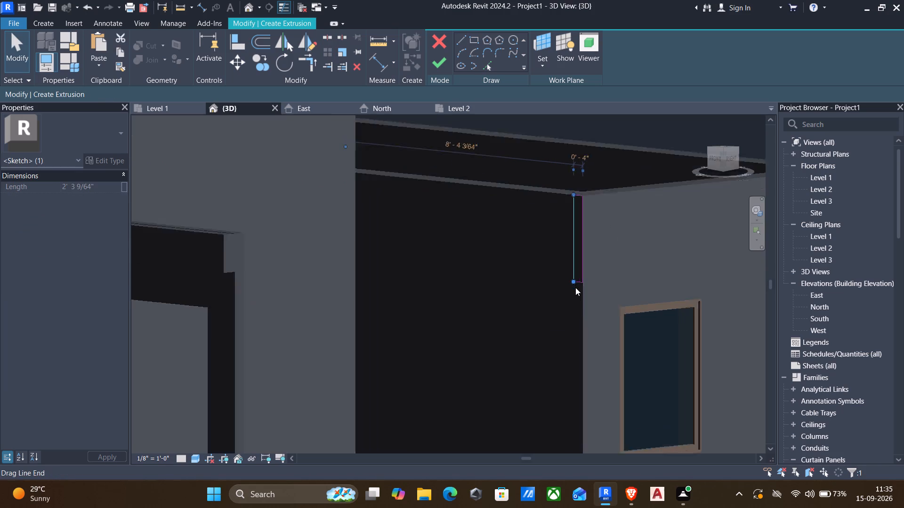
{"action": "scroll", "coordinate": [575, 287], "scroll_direction": "up", "scroll_amount": 1}
{"action": "left_click", "coordinate": [581, 282]}
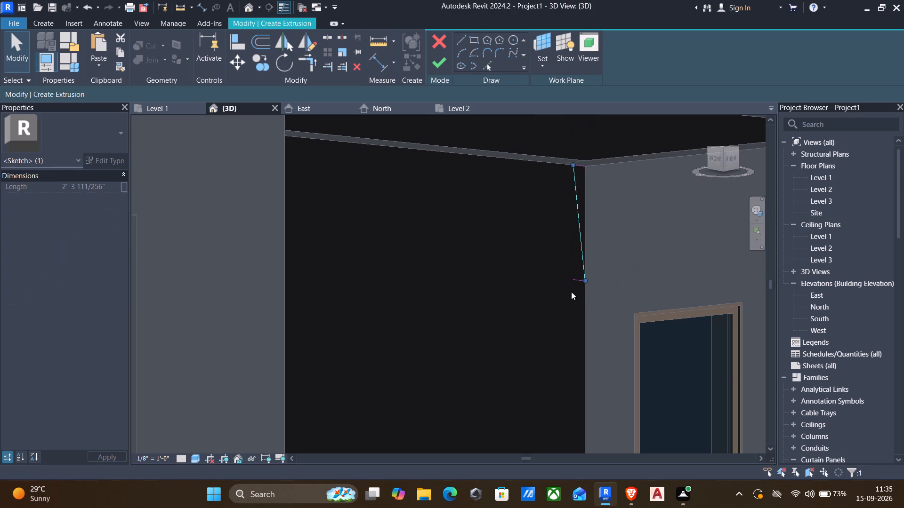
{"action": "key", "text": "ctrl+z"}
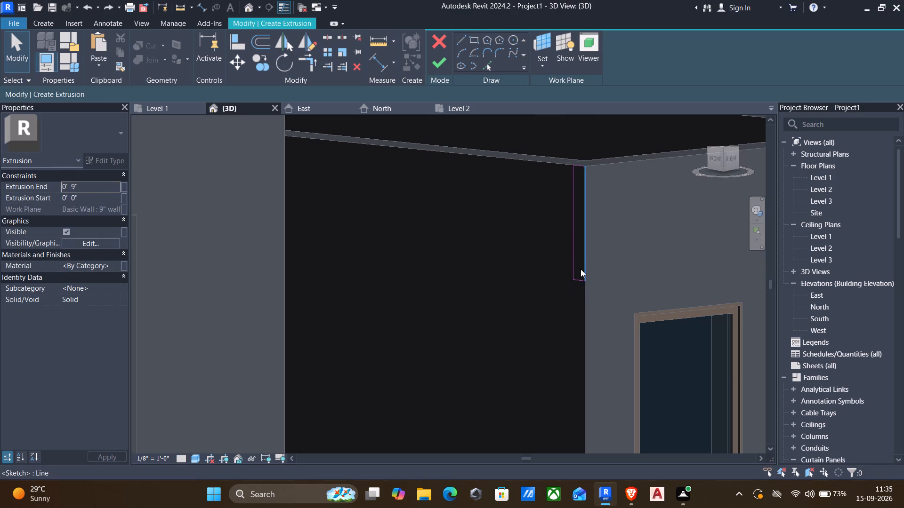
{"action": "left_click", "coordinate": [578, 284]}
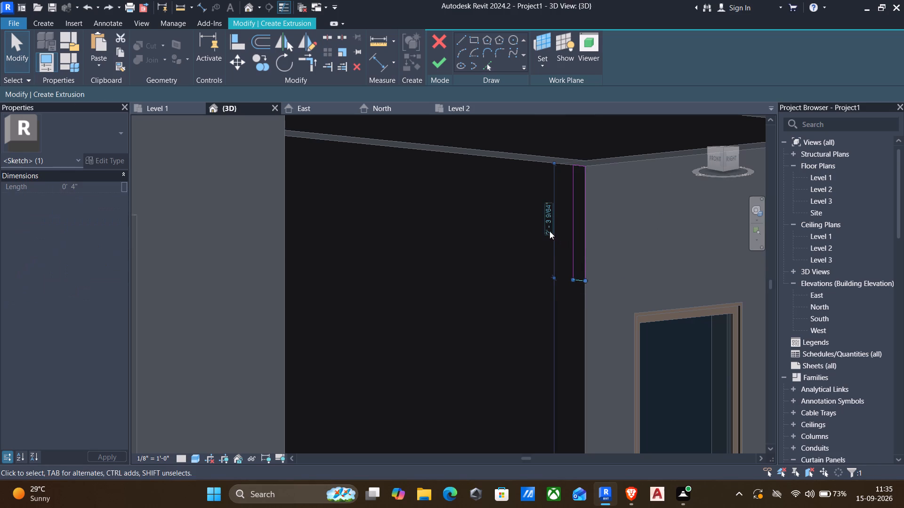
{"action": "left_click", "coordinate": [547, 230]}
{"action": "key", "text": "2"}
{"action": "key", "text": "apostrophe"}
{"action": "key", "text": "Return"}
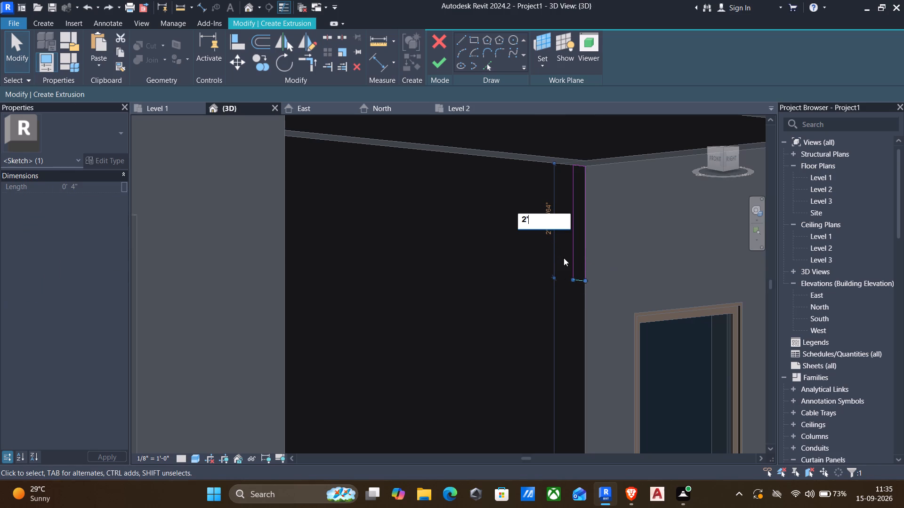
{"action": "key", "text": "Escape"}
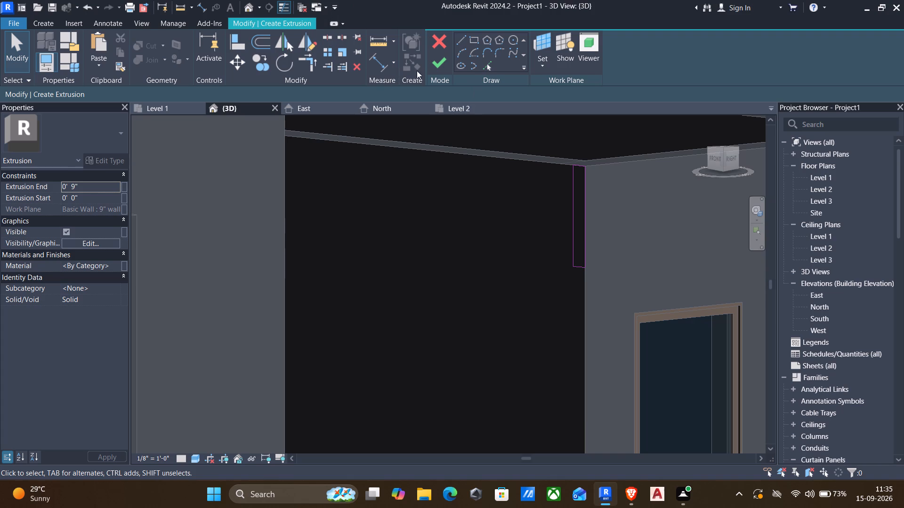
{"action": "left_click", "coordinate": [437, 64]}
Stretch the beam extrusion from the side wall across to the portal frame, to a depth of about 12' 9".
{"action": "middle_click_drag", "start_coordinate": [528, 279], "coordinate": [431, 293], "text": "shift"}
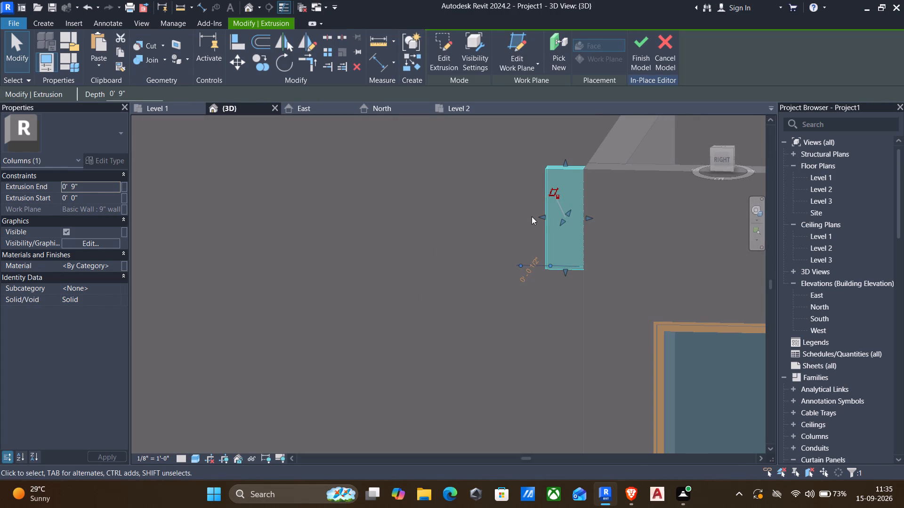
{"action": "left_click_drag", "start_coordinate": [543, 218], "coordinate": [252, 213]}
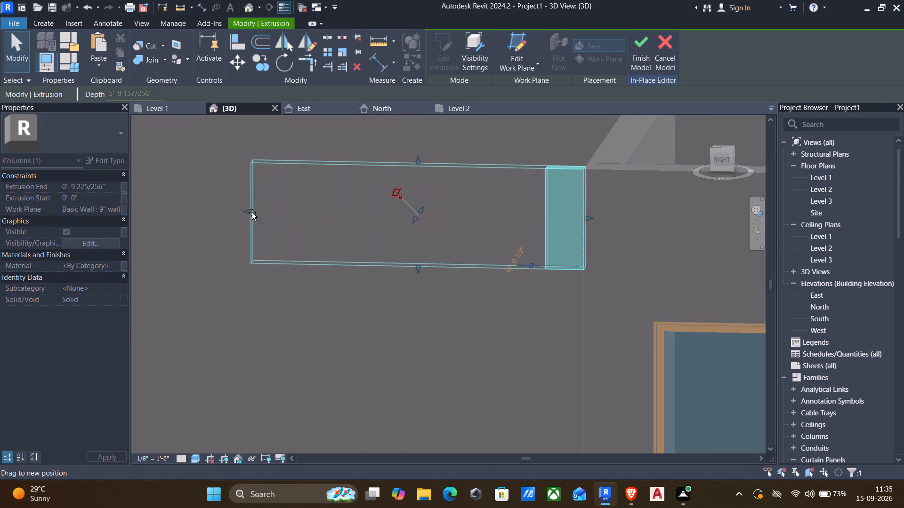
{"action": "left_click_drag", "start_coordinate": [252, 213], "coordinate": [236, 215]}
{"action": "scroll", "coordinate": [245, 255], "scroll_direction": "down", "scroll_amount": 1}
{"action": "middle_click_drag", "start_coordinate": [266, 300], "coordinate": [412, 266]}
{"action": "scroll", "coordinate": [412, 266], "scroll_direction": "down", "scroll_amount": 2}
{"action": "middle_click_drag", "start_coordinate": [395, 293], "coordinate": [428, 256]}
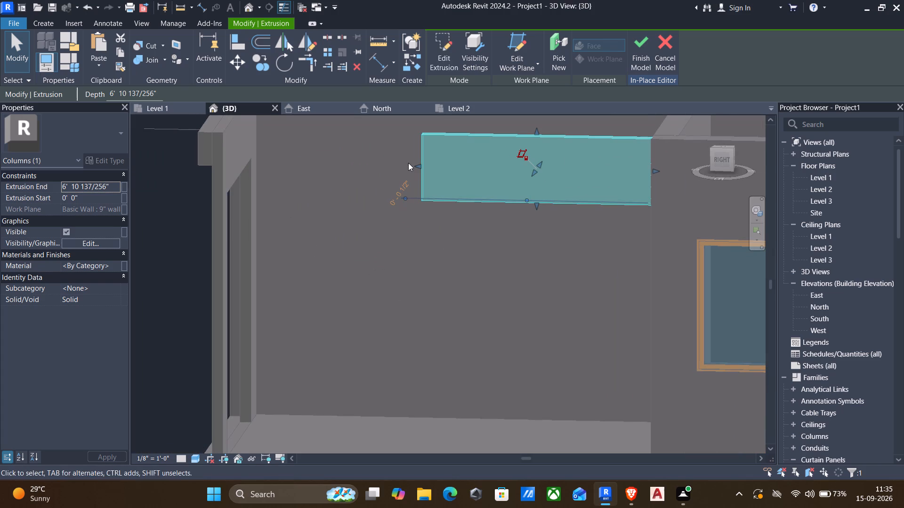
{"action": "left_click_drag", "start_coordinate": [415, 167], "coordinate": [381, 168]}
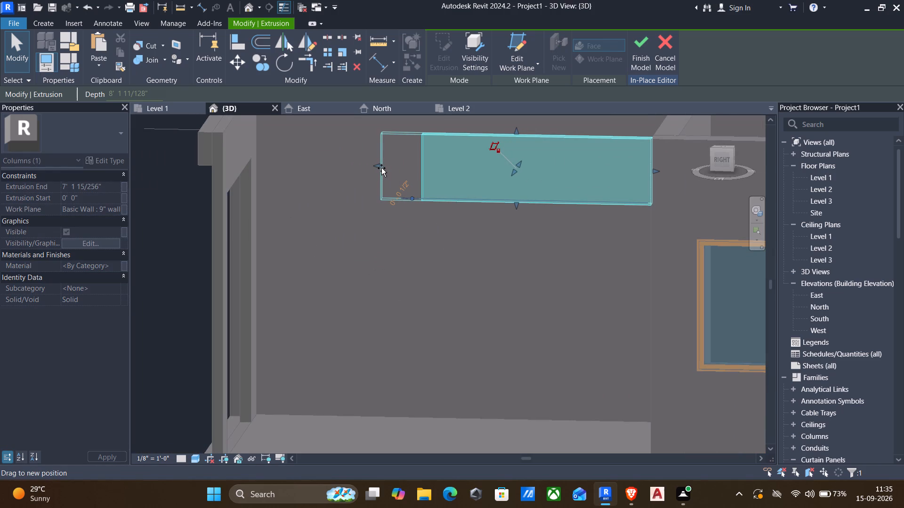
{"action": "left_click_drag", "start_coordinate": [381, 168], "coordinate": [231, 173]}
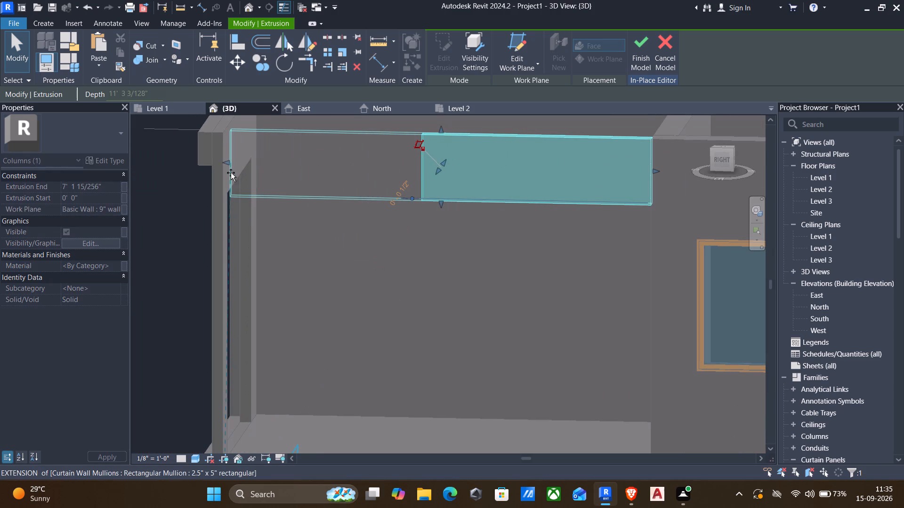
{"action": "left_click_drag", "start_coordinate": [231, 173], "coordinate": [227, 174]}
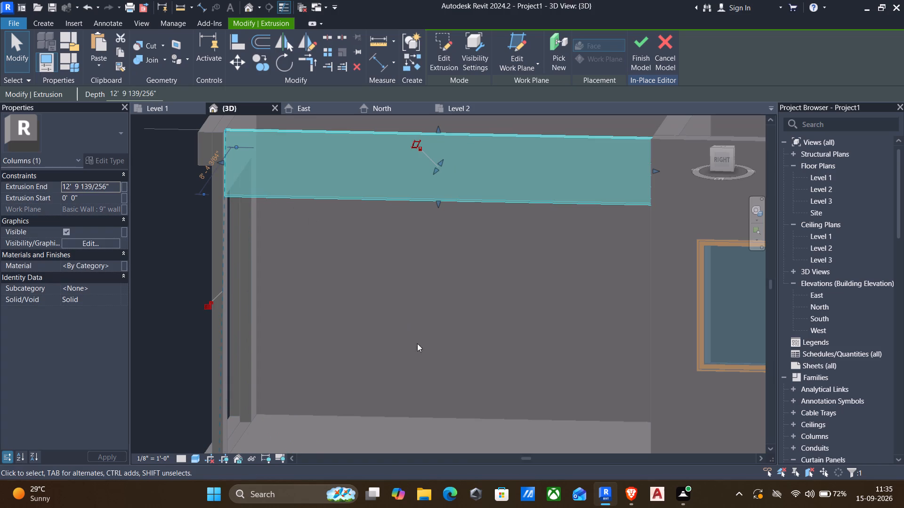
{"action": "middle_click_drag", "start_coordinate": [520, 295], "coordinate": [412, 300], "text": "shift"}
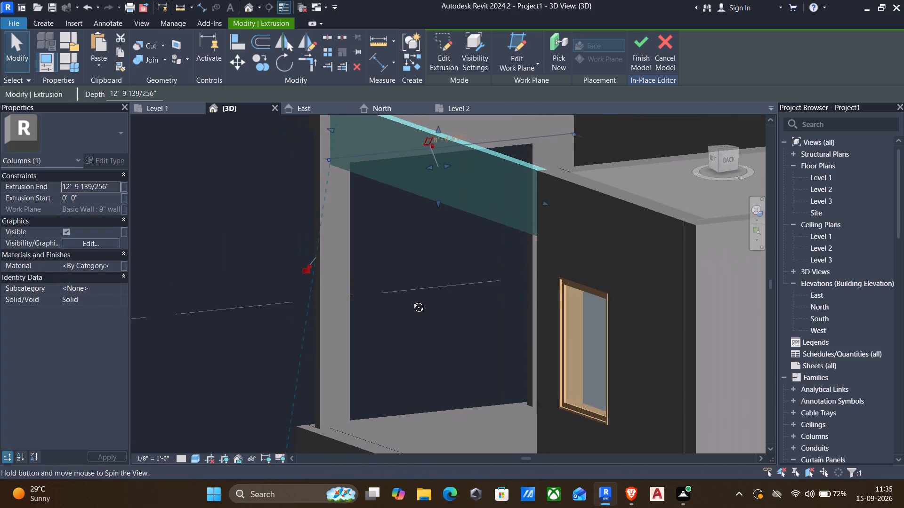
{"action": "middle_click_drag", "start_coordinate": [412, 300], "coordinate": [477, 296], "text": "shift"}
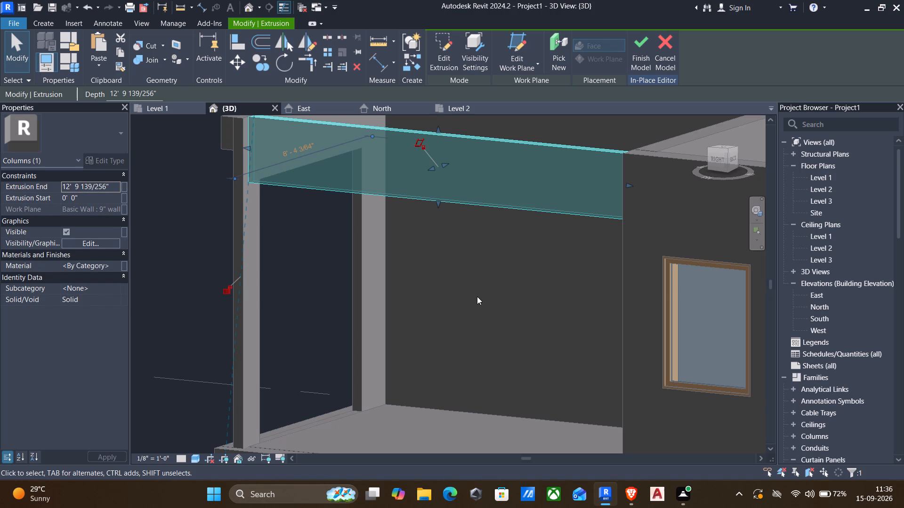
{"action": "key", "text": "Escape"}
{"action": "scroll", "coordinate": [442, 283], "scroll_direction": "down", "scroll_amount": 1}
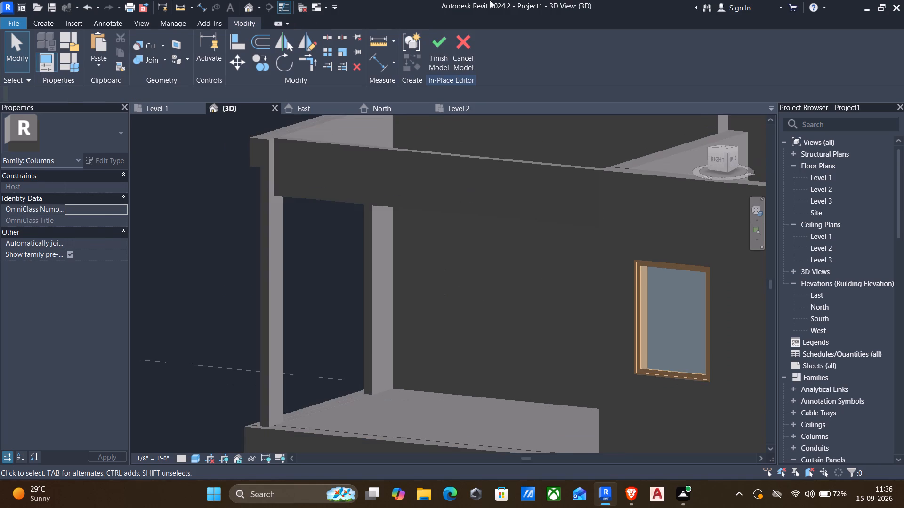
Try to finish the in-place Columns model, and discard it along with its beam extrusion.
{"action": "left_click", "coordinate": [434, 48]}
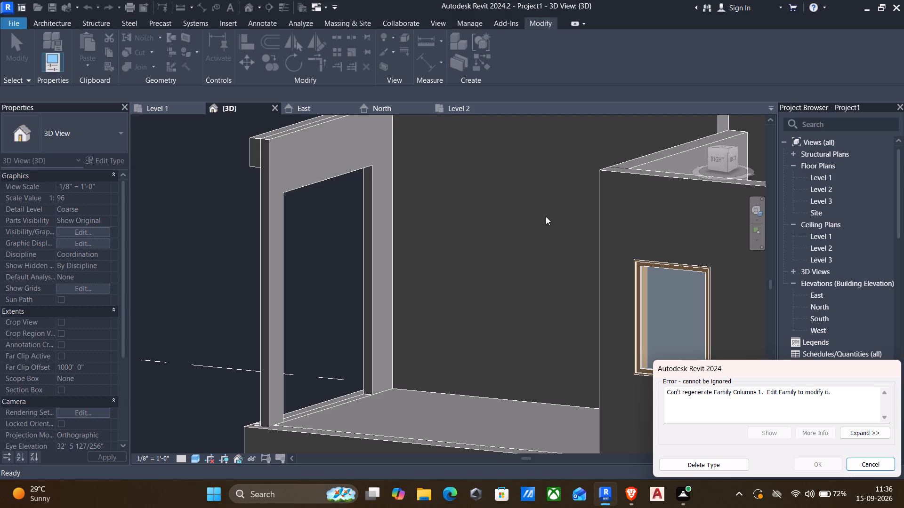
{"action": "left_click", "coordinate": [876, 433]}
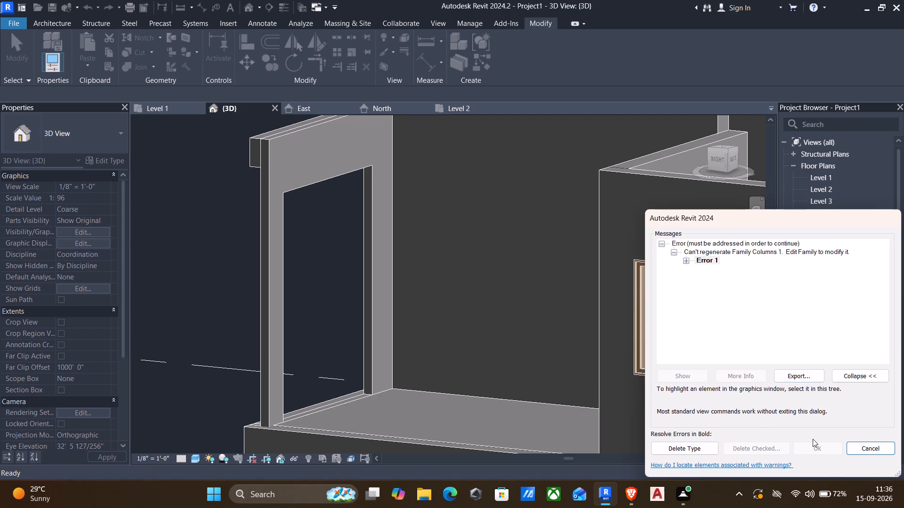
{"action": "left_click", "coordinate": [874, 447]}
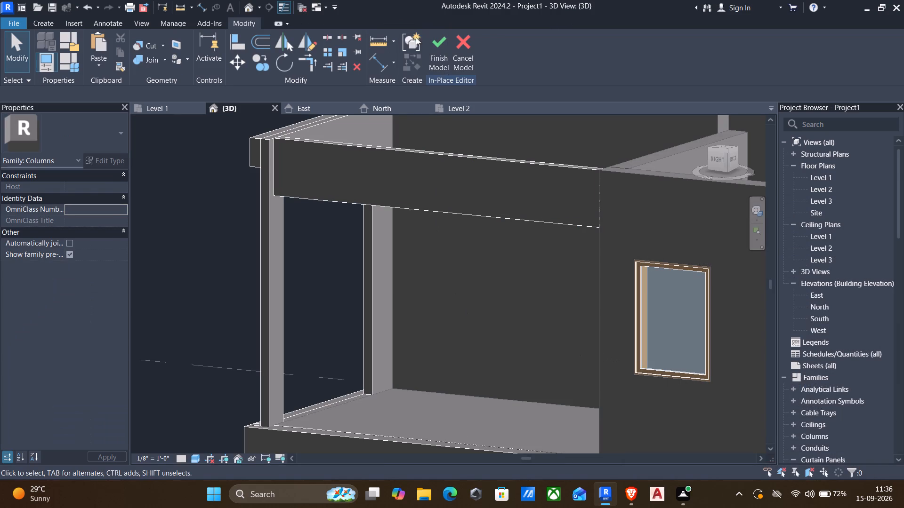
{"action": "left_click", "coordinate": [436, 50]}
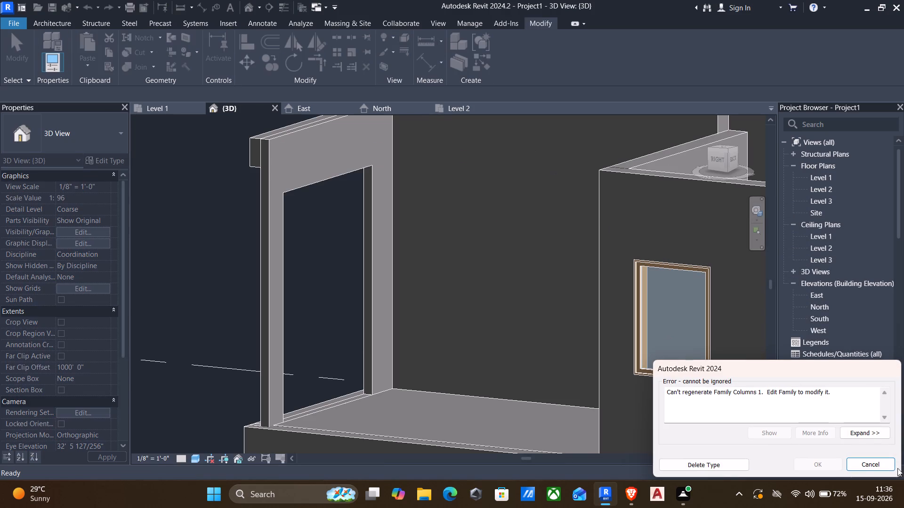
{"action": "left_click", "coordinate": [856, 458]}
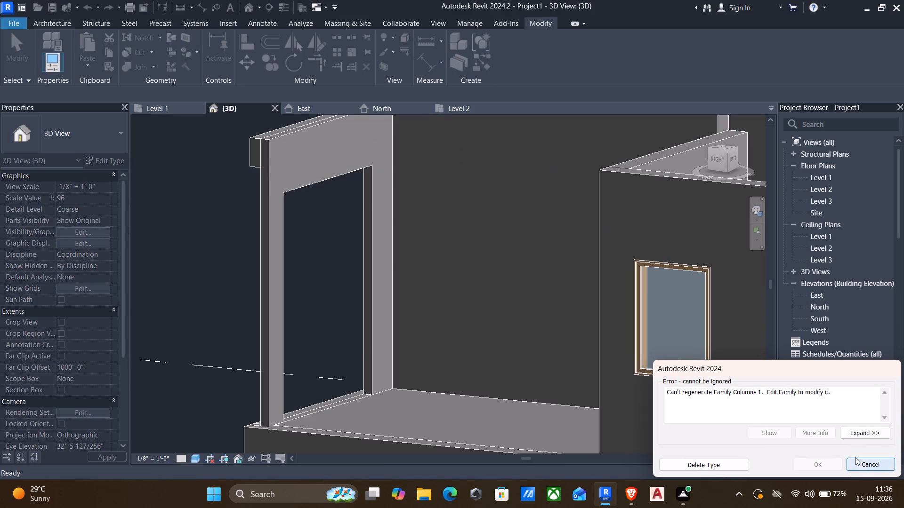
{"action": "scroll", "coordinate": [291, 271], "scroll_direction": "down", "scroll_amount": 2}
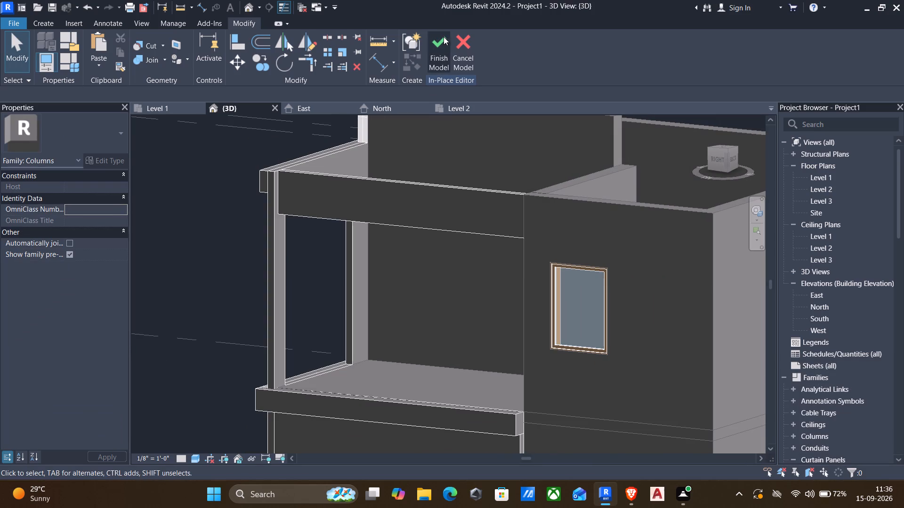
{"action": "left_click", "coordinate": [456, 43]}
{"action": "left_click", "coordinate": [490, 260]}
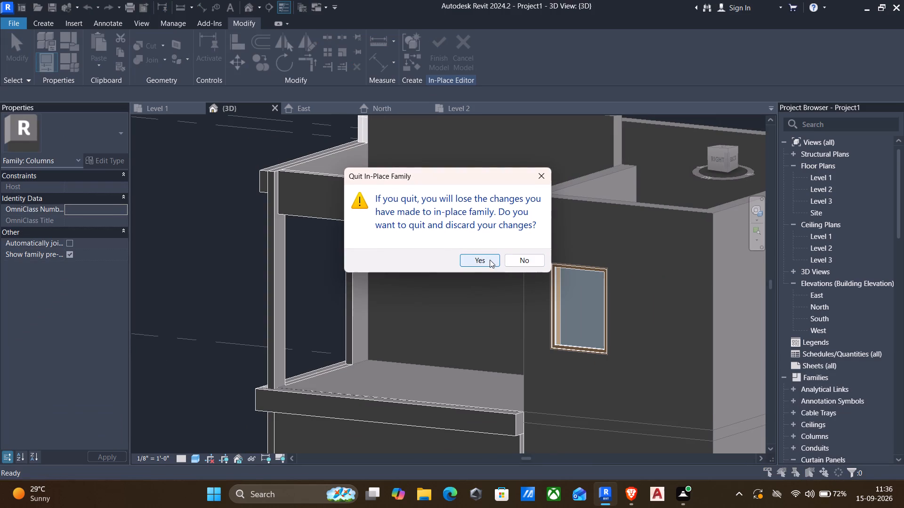
Examine the front façade, the portal frame and the open upper terrace from the front corner of the house.
{"action": "middle_click_drag", "start_coordinate": [247, 307], "coordinate": [388, 310], "text": "shift"}
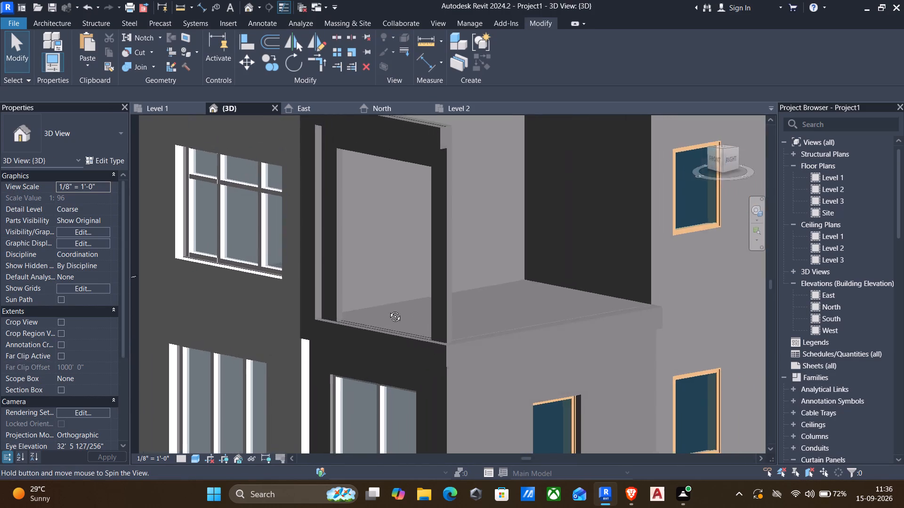
{"action": "middle_click_drag", "start_coordinate": [388, 310], "coordinate": [400, 310], "text": "shift"}
{"action": "scroll", "coordinate": [394, 291], "scroll_direction": "down", "scroll_amount": 2}
{"action": "middle_click_drag", "start_coordinate": [371, 241], "coordinate": [382, 284]}
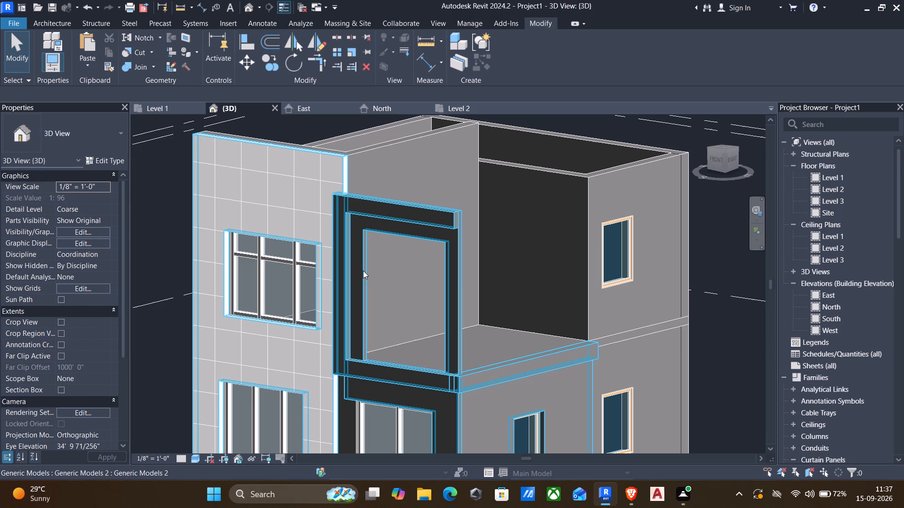
{"action": "scroll", "coordinate": [371, 283], "scroll_direction": "down", "scroll_amount": 3}
{"action": "middle_click_drag", "start_coordinate": [416, 348], "coordinate": [456, 328]}
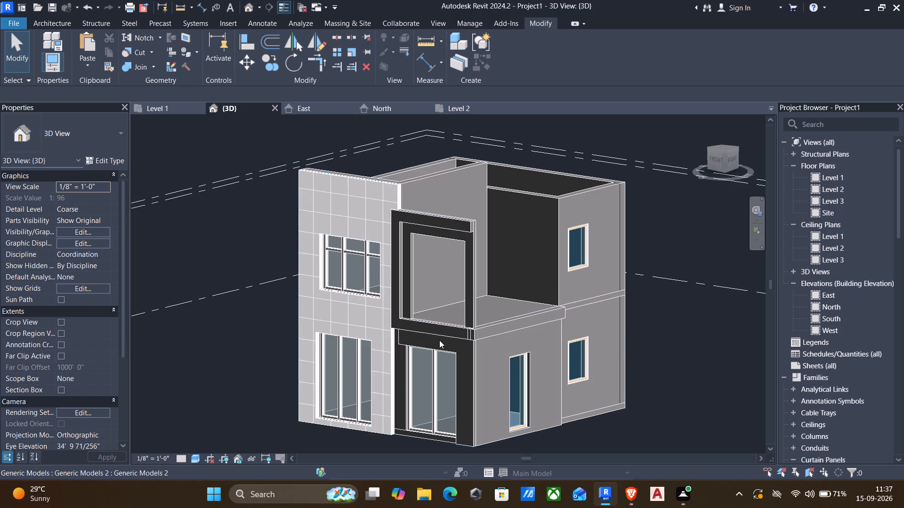
{"action": "middle_click_drag", "start_coordinate": [463, 304], "coordinate": [437, 312]}
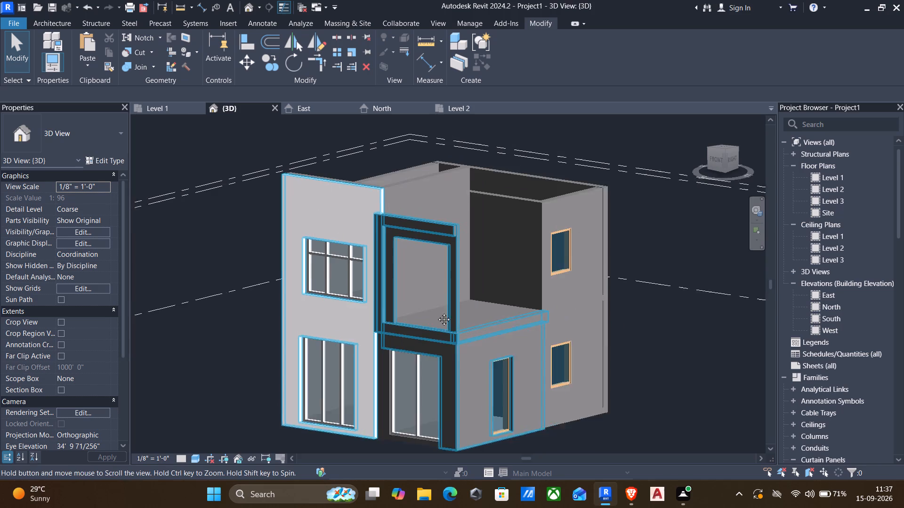
{"action": "middle_click_drag", "start_coordinate": [437, 312], "coordinate": [406, 341]}
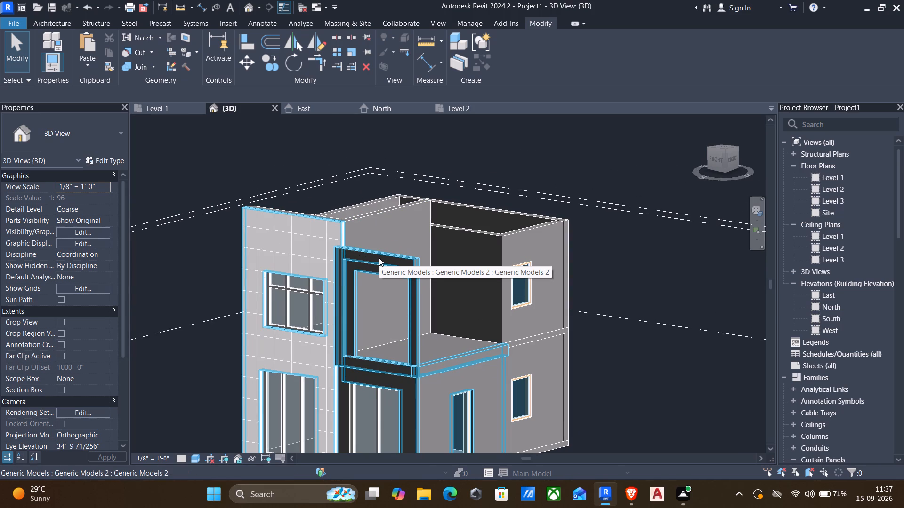
{"action": "scroll", "coordinate": [378, 300], "scroll_direction": "down", "scroll_amount": 1}
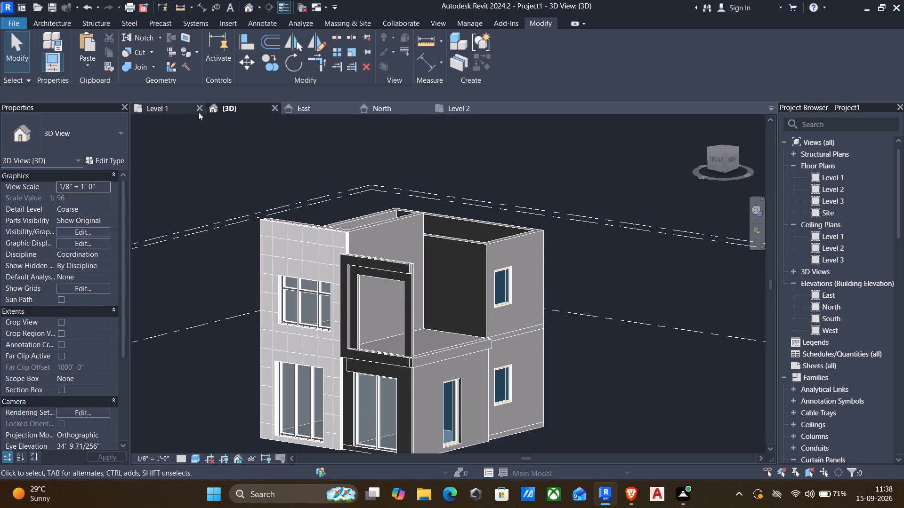
Create a new in-place model in the Ceilings category from the Level 2 floor plan, accepting the default name.
{"action": "left_click", "coordinate": [471, 106]}
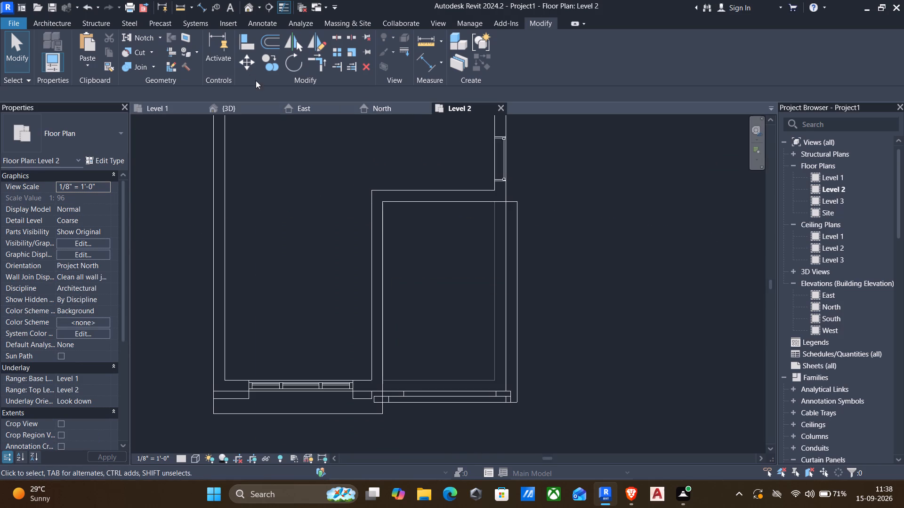
{"action": "middle_click_drag", "start_coordinate": [343, 169], "coordinate": [362, 110]}
{"action": "scroll", "coordinate": [343, 169], "scroll_direction": "down", "scroll_amount": 1}
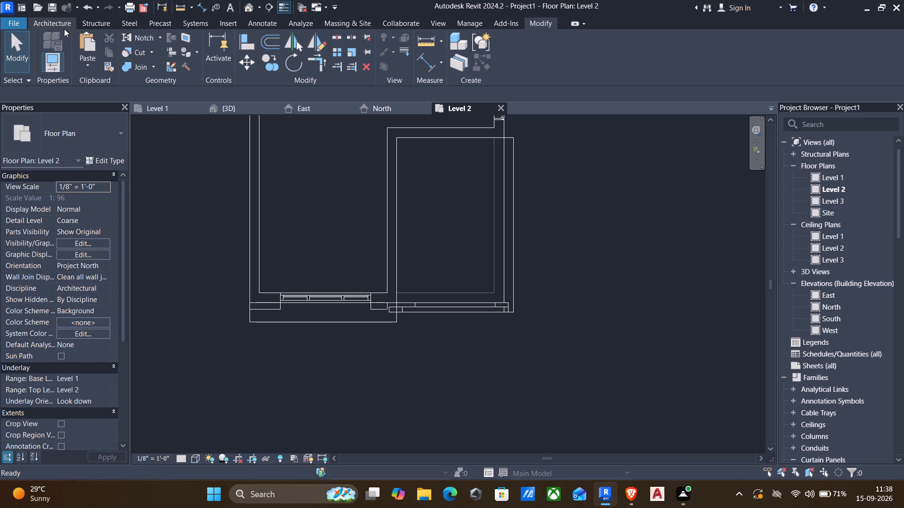
{"action": "left_click", "coordinate": [56, 20]}
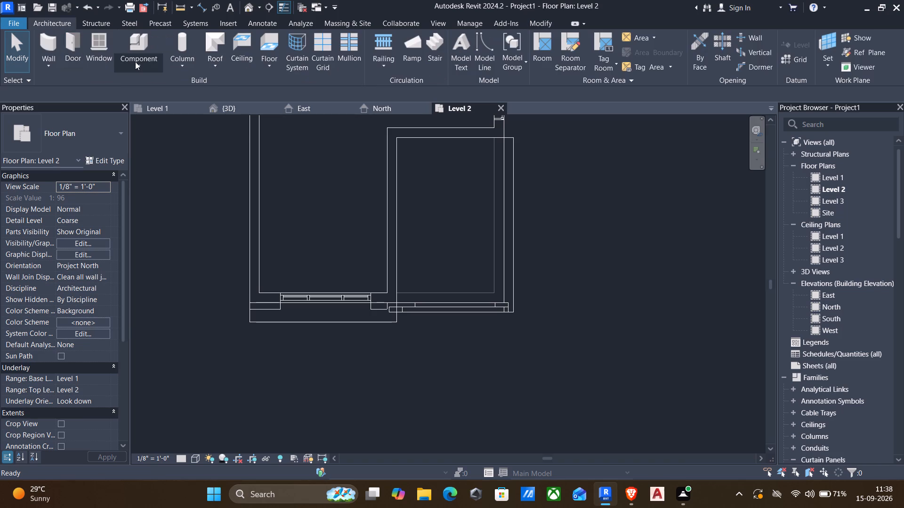
{"action": "left_click", "coordinate": [135, 62]}
{"action": "left_click", "coordinate": [142, 108]}
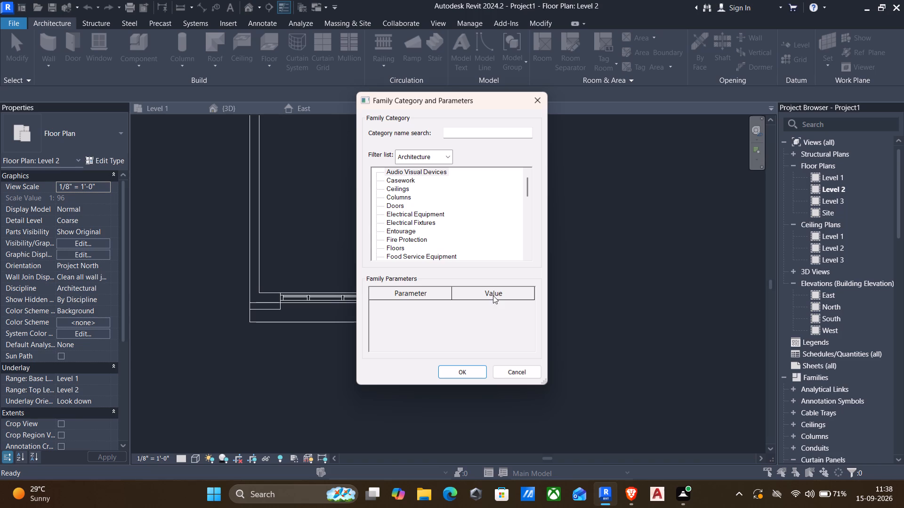
{"action": "left_click", "coordinate": [390, 190]}
{"action": "left_click", "coordinate": [462, 371]}
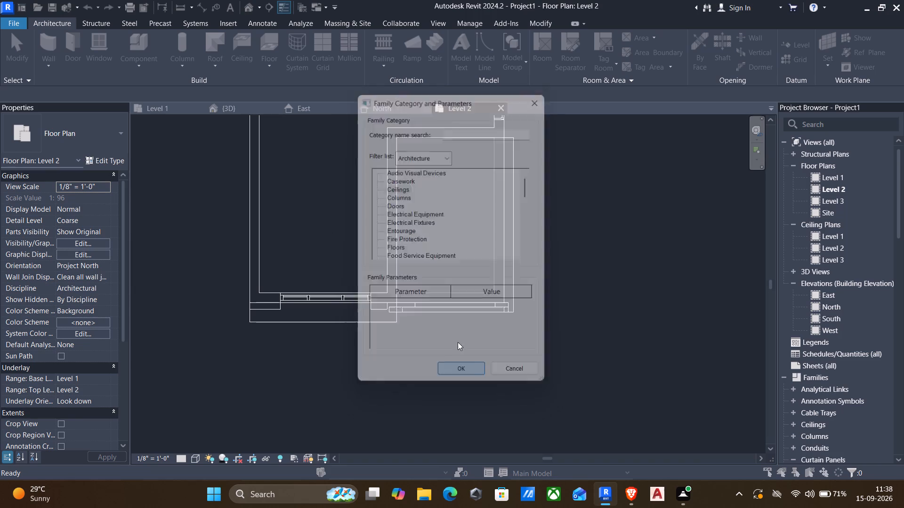
{"action": "left_click", "coordinate": [460, 268]}
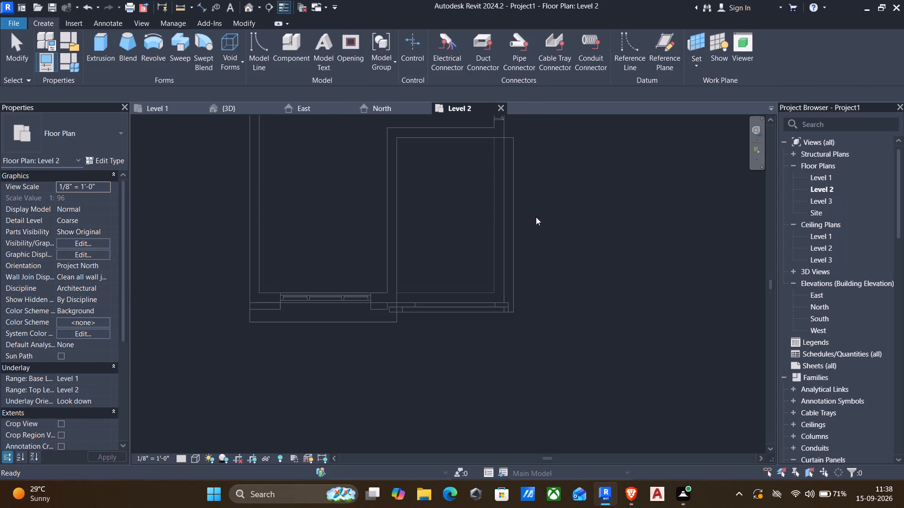
Start an extrusion for the in-place Ceilings model in the 3D view, close to the open upper terrace.
{"action": "scroll", "coordinate": [673, 161], "scroll_direction": "down", "scroll_amount": 3}
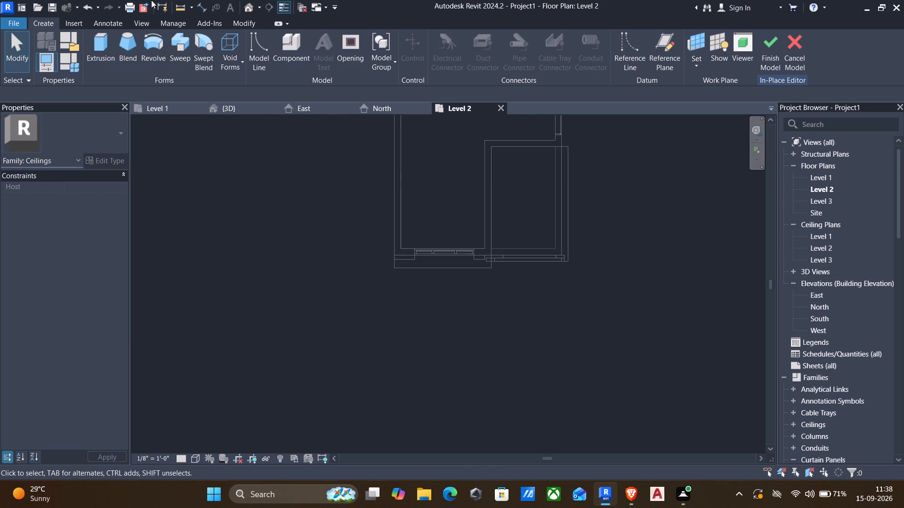
{"action": "left_click", "coordinate": [248, 10]}
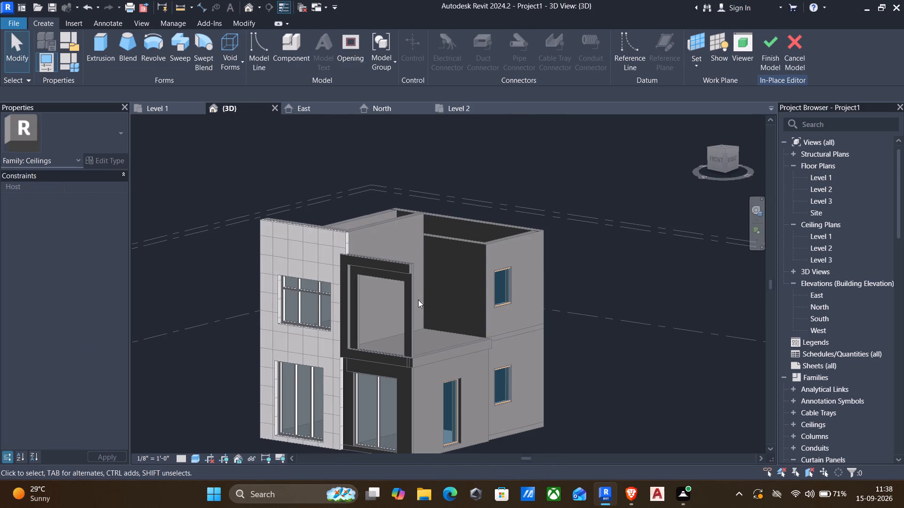
{"action": "scroll", "coordinate": [400, 274], "scroll_direction": "up", "scroll_amount": 3}
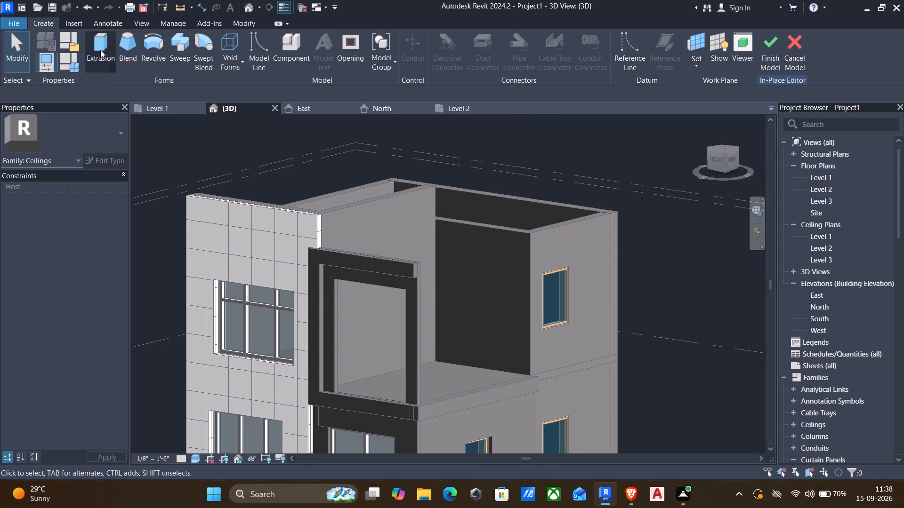
{"action": "left_click", "coordinate": [100, 50]}
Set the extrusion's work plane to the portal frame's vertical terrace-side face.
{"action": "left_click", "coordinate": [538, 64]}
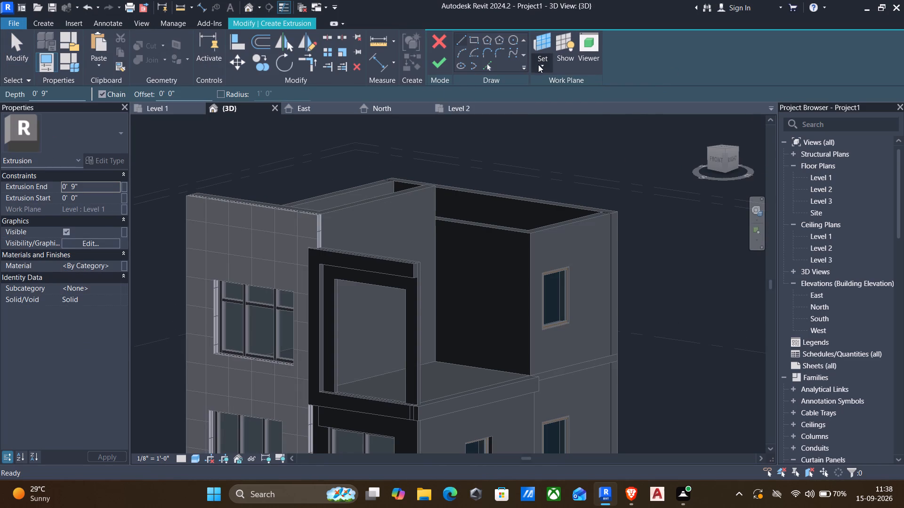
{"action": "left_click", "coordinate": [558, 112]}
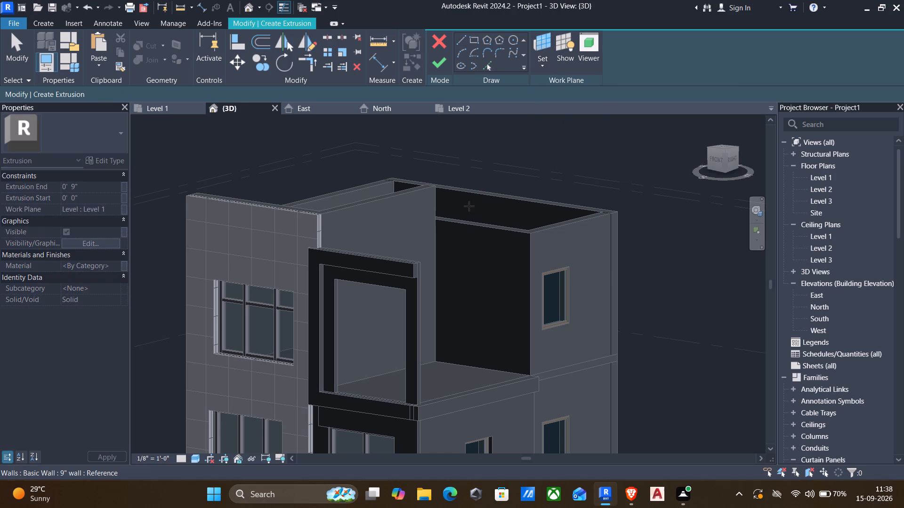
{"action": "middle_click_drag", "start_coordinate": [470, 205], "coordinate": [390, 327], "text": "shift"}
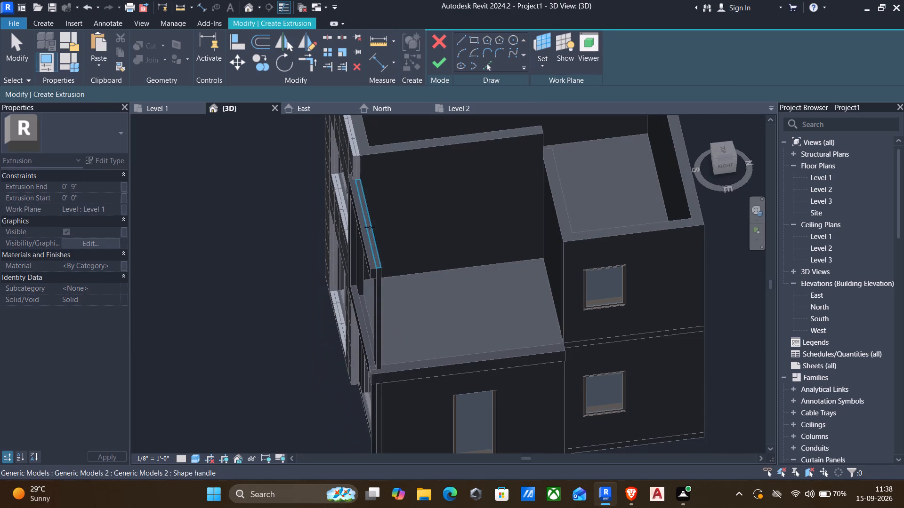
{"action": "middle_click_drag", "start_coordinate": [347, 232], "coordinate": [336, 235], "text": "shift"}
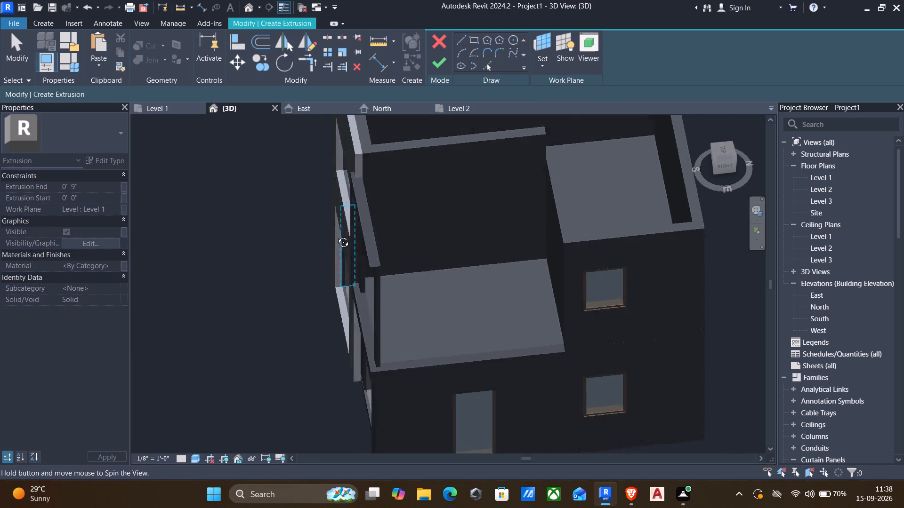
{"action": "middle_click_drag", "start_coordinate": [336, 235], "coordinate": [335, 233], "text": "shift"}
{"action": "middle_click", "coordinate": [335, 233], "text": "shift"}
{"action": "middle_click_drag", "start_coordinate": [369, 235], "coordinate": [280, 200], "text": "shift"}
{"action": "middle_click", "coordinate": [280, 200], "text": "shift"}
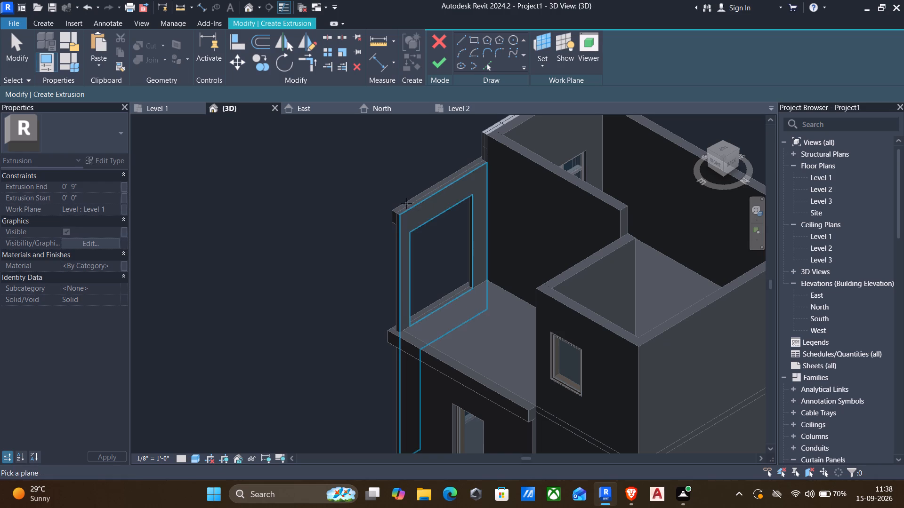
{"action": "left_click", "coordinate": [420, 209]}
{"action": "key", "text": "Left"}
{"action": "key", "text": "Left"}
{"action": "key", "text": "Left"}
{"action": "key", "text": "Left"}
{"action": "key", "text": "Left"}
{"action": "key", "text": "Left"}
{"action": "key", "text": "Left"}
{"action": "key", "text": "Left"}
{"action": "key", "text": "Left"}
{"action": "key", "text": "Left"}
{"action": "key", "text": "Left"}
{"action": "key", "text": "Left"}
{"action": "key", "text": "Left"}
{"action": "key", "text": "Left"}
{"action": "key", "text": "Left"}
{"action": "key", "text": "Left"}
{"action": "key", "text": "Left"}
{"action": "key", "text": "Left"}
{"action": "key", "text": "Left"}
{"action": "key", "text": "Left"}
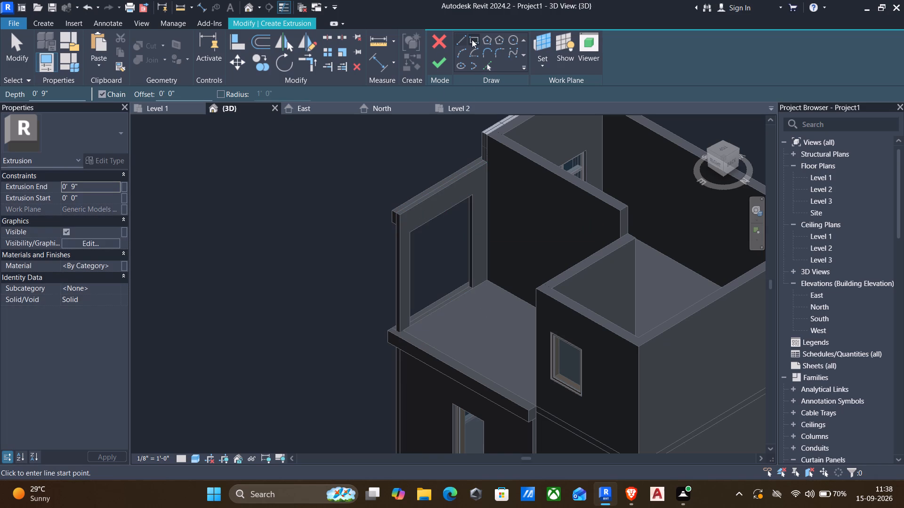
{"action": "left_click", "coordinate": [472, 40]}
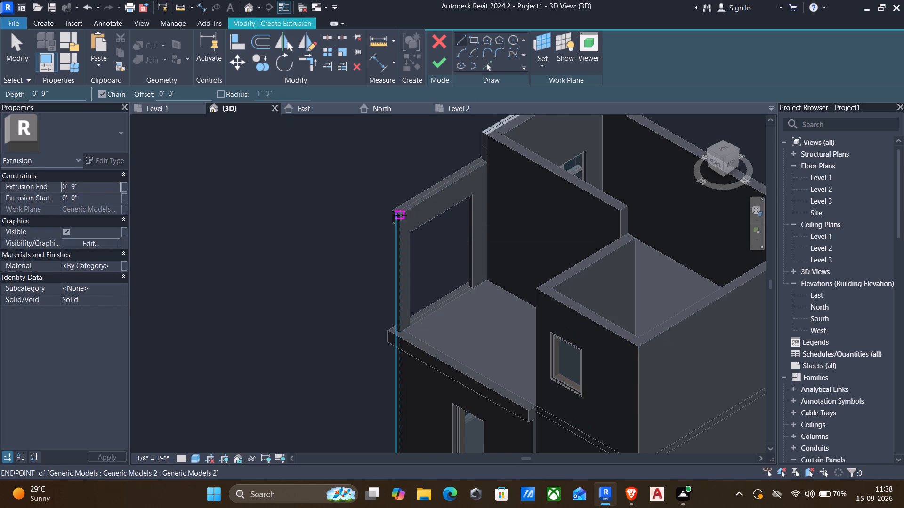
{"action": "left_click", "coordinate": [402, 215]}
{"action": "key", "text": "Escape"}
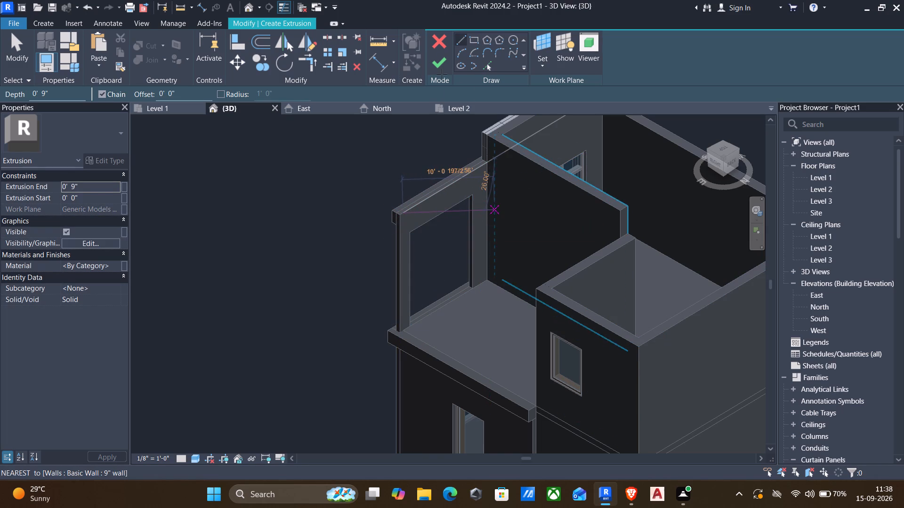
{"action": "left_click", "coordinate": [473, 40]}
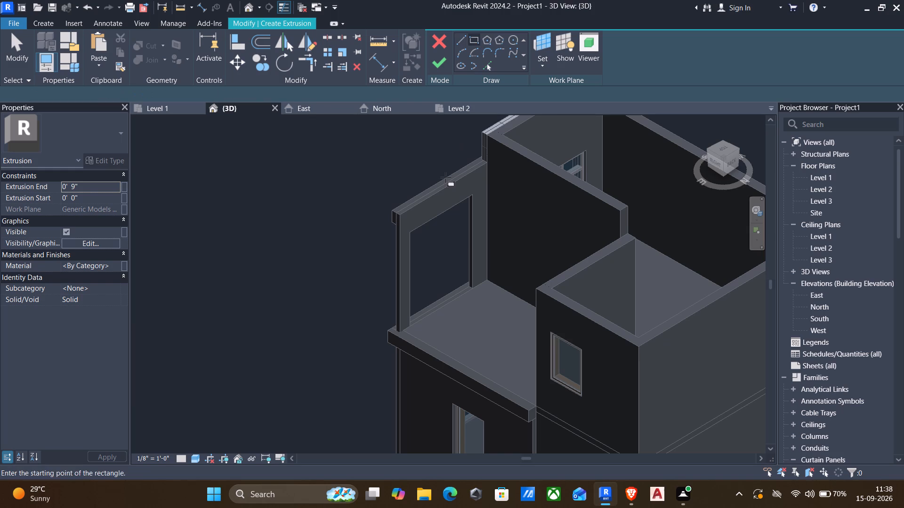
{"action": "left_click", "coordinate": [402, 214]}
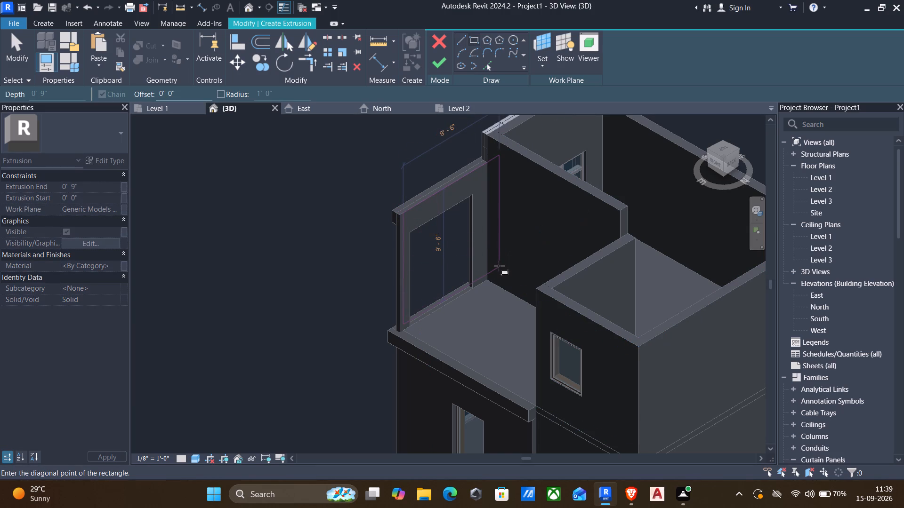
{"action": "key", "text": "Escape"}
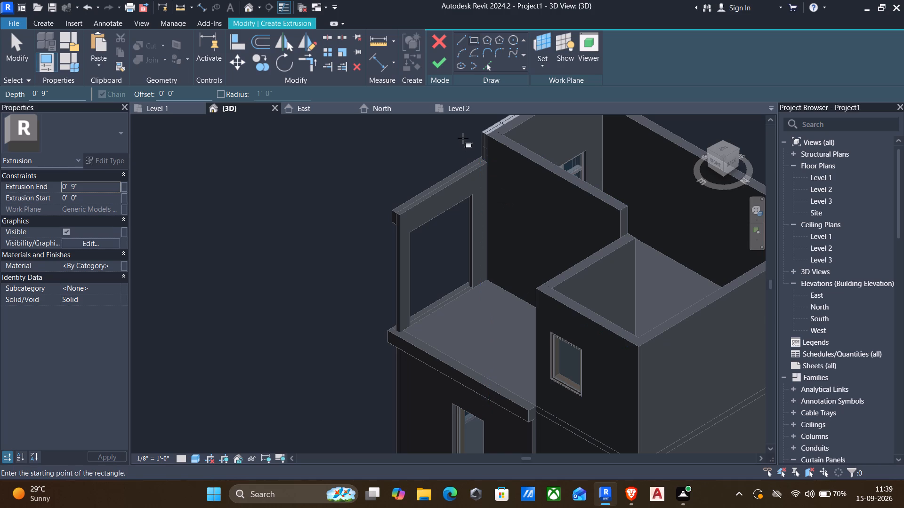
On the portal frame's top face, extrude a rectangle about 12' 9" by 8' 7" over the terrace, with a 9" depth.
{"action": "left_click", "coordinate": [545, 70]}
{"action": "left_click", "coordinate": [558, 112]}
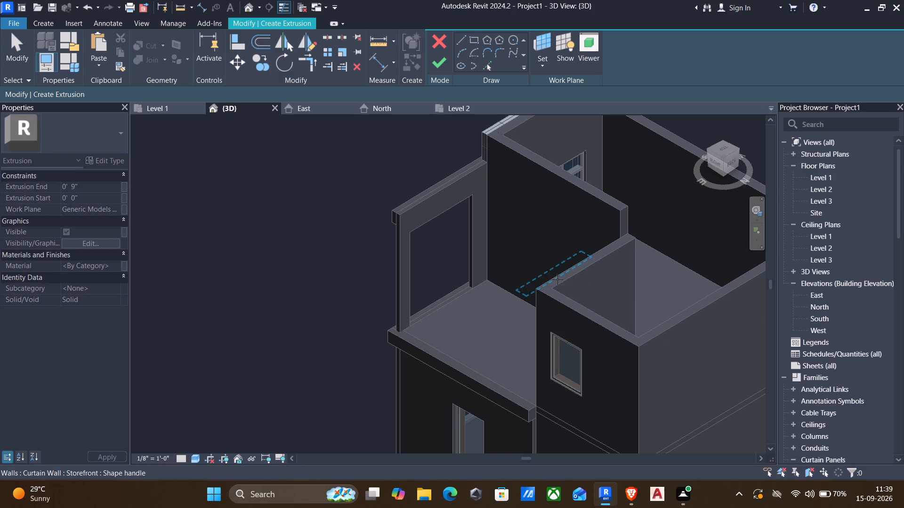
{"action": "left_click", "coordinate": [409, 206]}
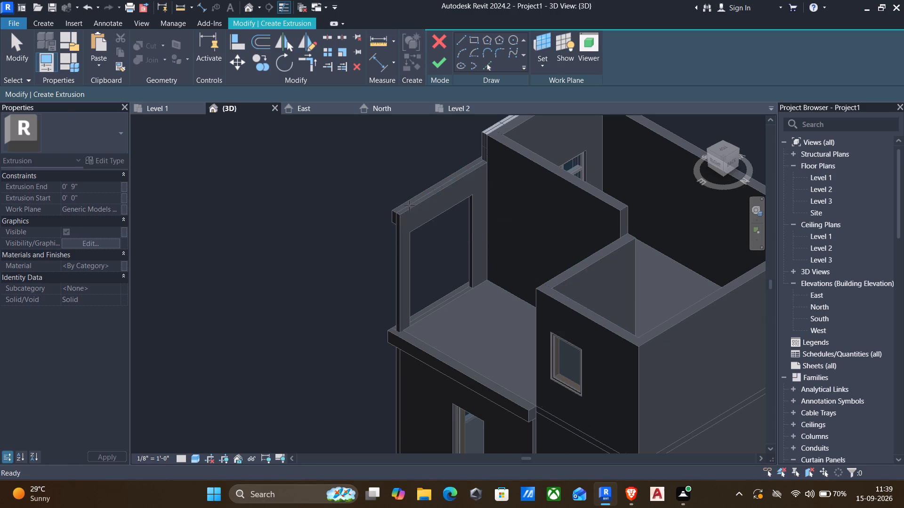
{"action": "left_click", "coordinate": [475, 37]}
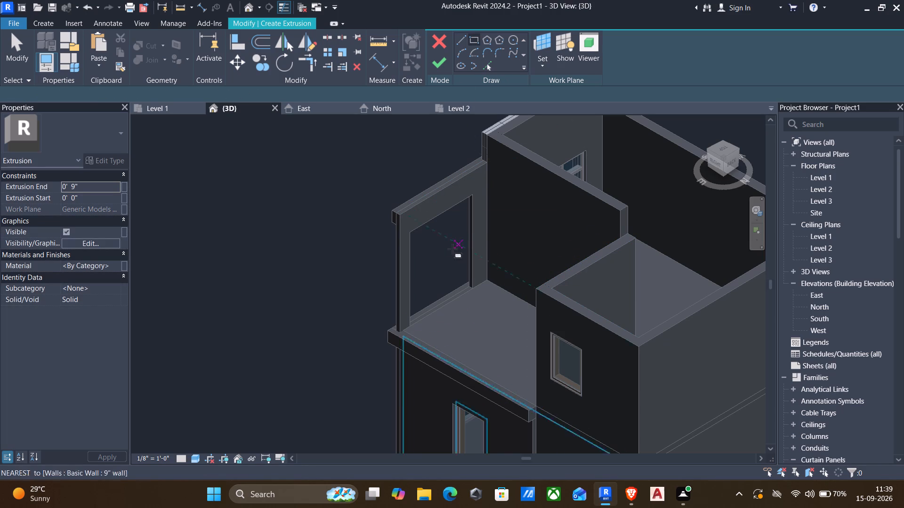
{"action": "left_click", "coordinate": [400, 217]}
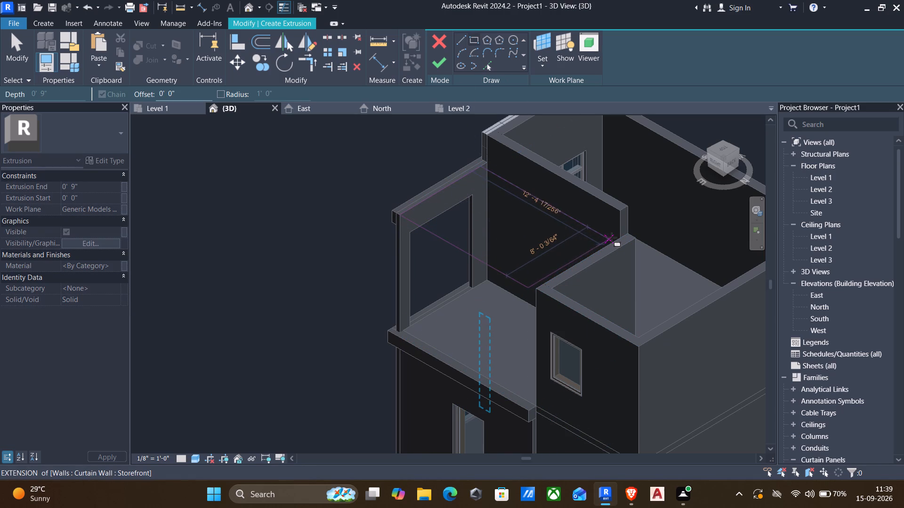
{"action": "middle_click_drag", "start_coordinate": [612, 239], "coordinate": [627, 234], "text": "shift"}
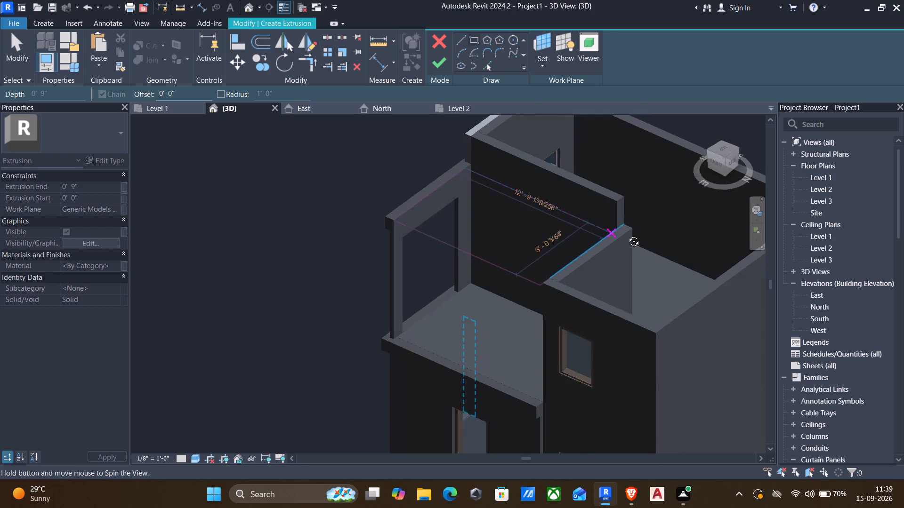
{"action": "middle_click_drag", "start_coordinate": [627, 234], "coordinate": [636, 233], "text": "shift"}
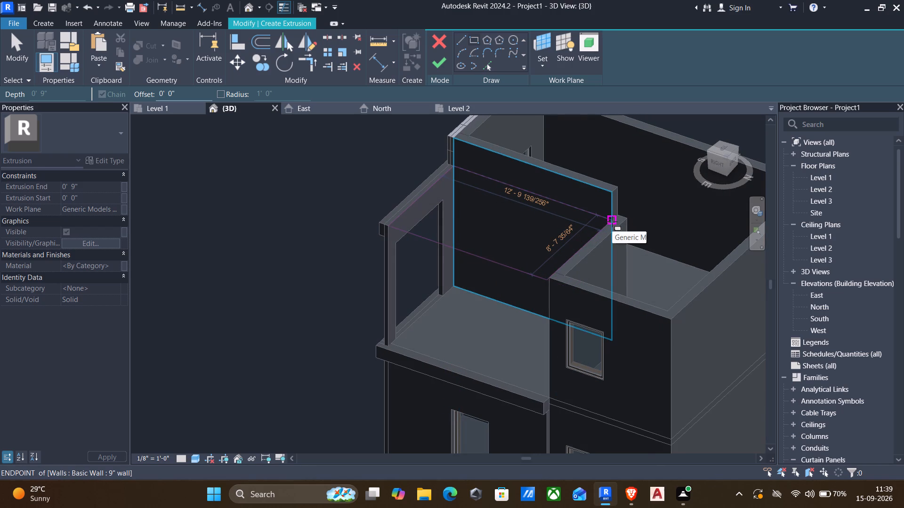
{"action": "left_click", "coordinate": [612, 222]}
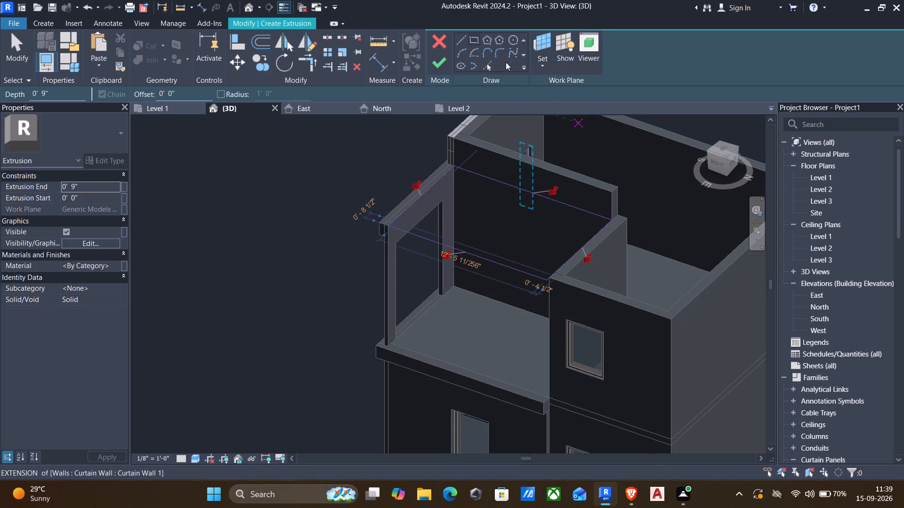
{"action": "left_click", "coordinate": [433, 63]}
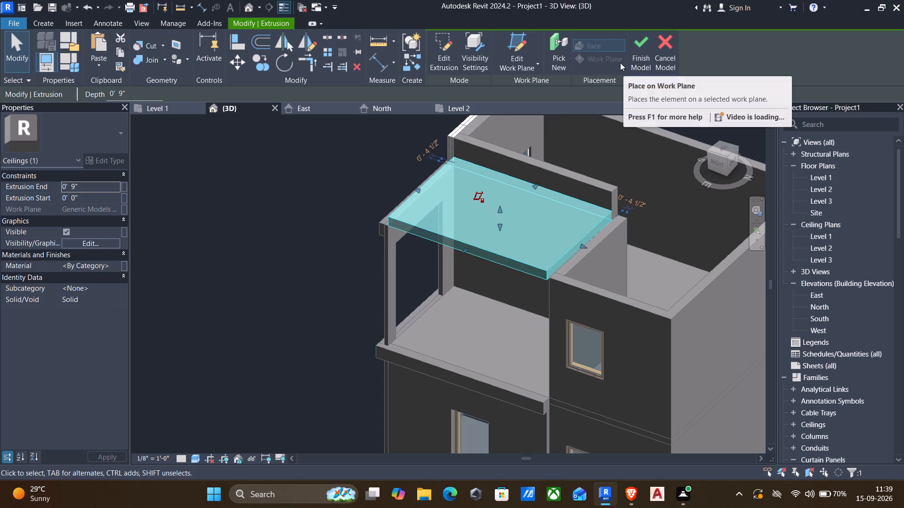
Nudge the ceiling slab slightly outward, away from the terrace's tall side wall.
{"action": "key", "text": "Down"}
{"action": "key", "text": "Down"}
{"action": "key", "text": "Down"}
{"action": "key", "text": "Up"}
{"action": "key", "text": "Up"}
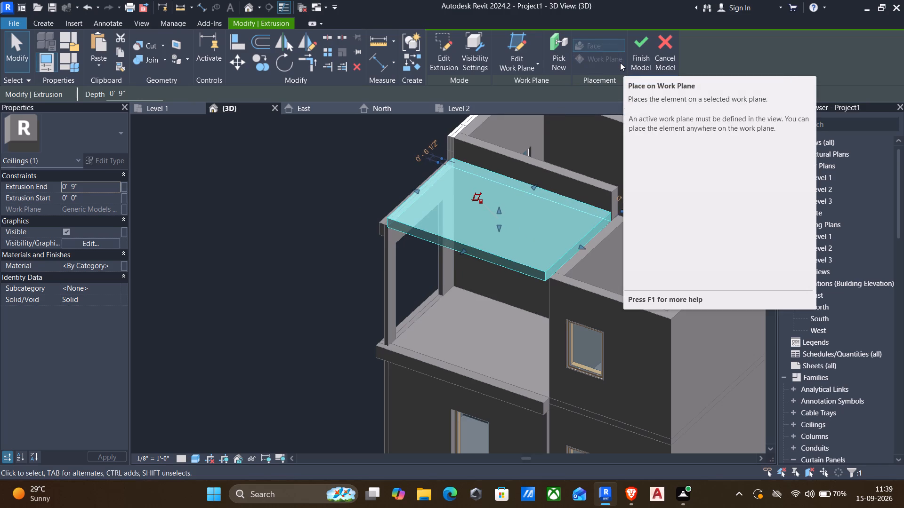
{"action": "key", "text": "Right"}
{"action": "key", "text": "Right"}
{"action": "key", "text": "Left"}
{"action": "key", "text": "Left"}
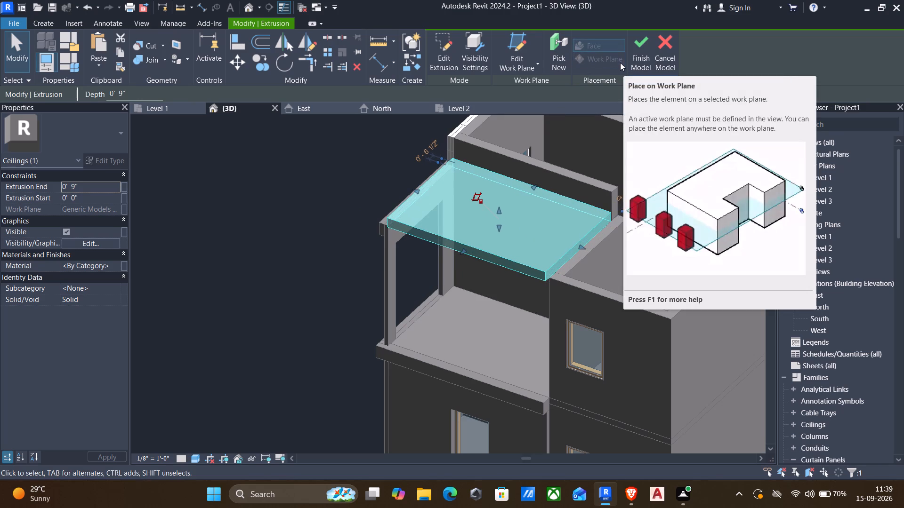
{"action": "key", "text": "Escape"}
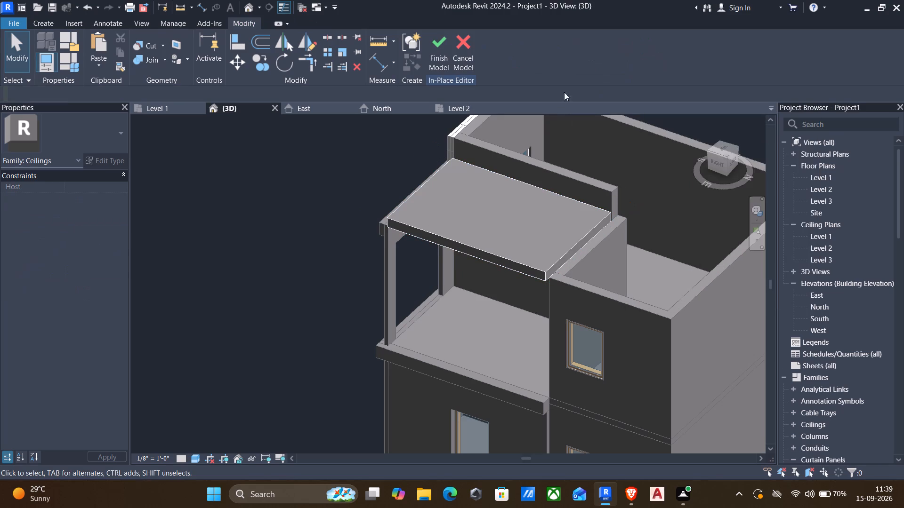
Finish the in-place Ceilings model.
{"action": "left_click", "coordinate": [433, 48]}
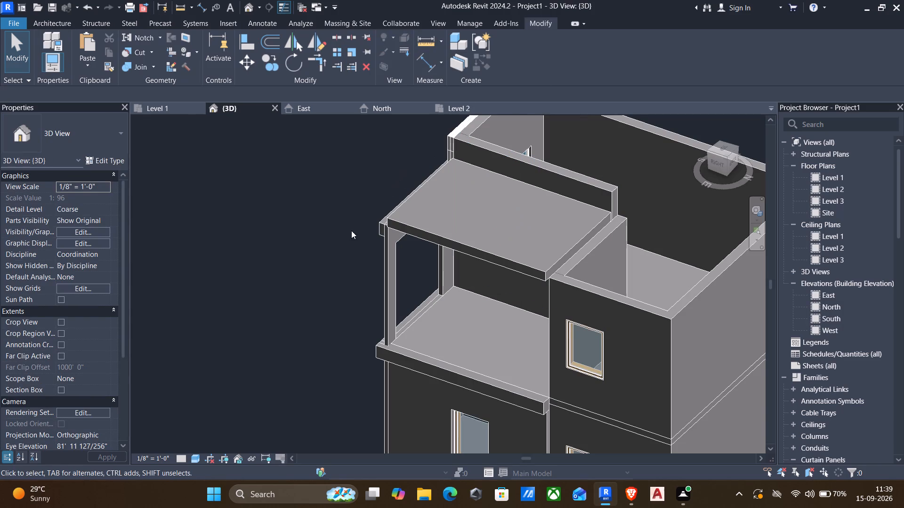
Reopen the in-place ceiling for editing and set its slab's extrusion end to 3".
{"action": "middle_click_drag", "start_coordinate": [351, 230], "coordinate": [444, 130], "text": "shift"}
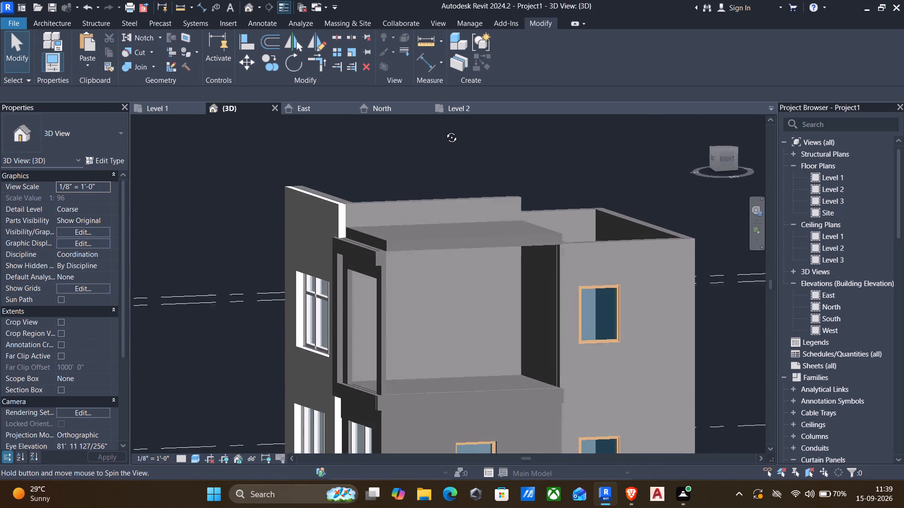
{"action": "middle_click_drag", "start_coordinate": [444, 130], "coordinate": [444, 130], "text": "shift"}
{"action": "left_click", "coordinate": [475, 241]}
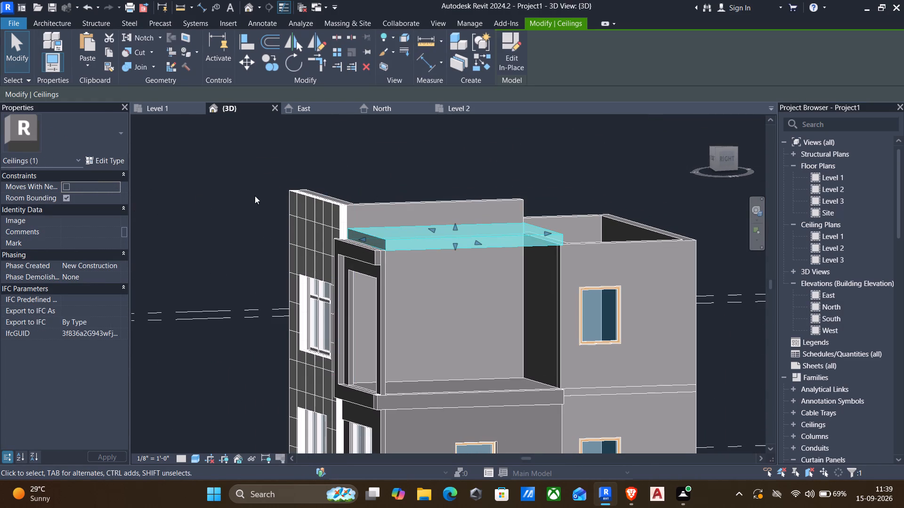
{"action": "left_click", "coordinate": [501, 53]}
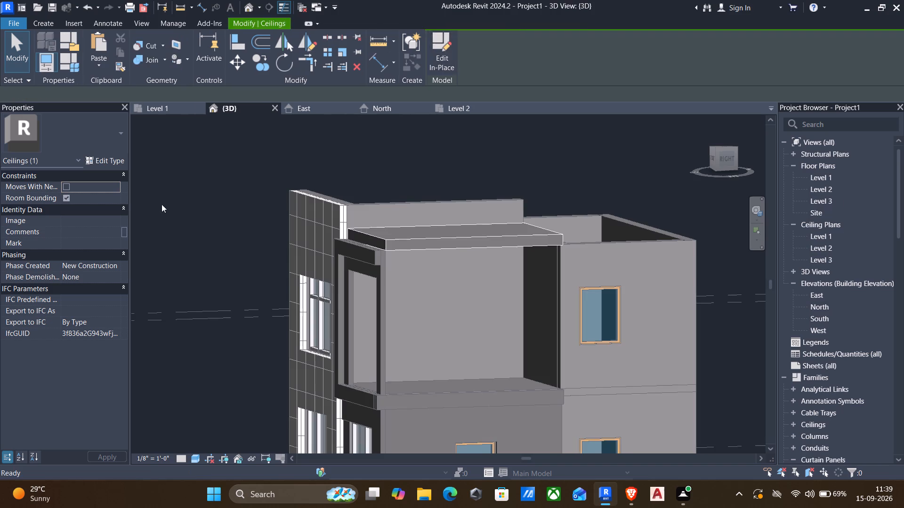
{"action": "left_click", "coordinate": [423, 234]}
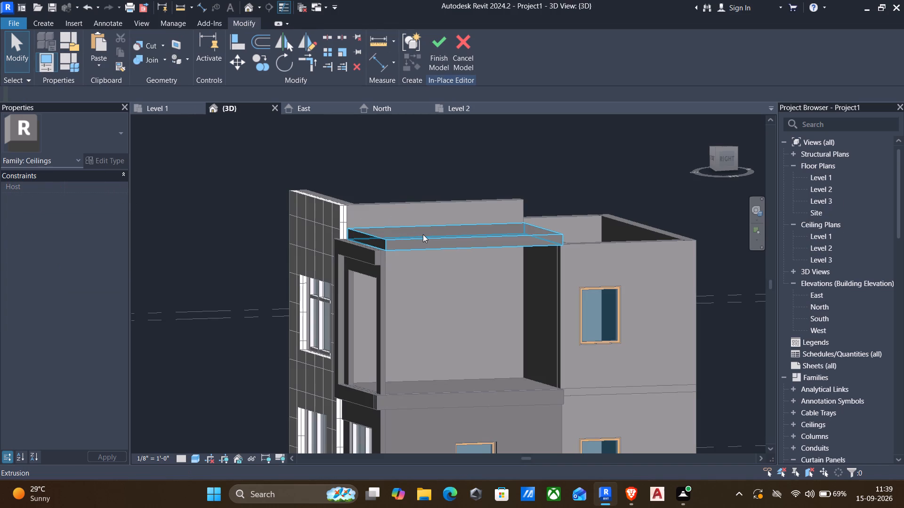
{"action": "left_click", "coordinate": [87, 184]}
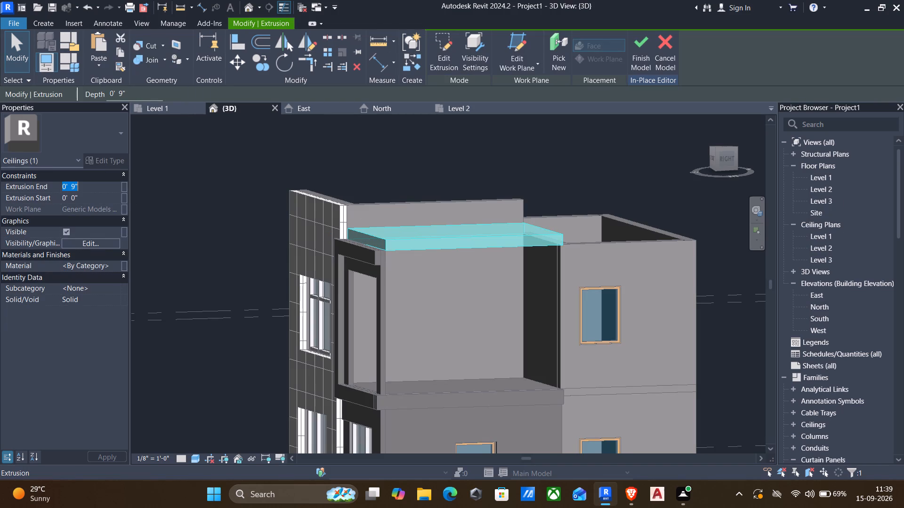
{"action": "type", "text": "3\""}
{"action": "key", "text": "Return"}
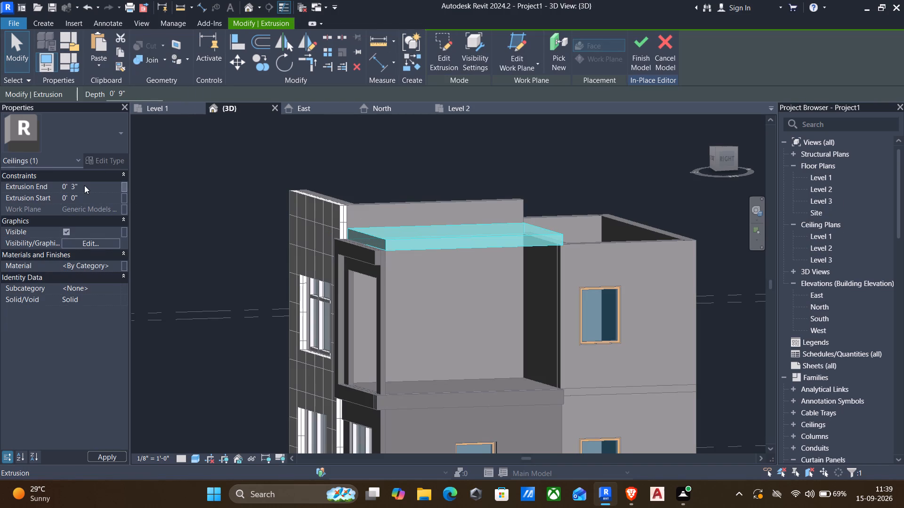
{"action": "key", "text": "Escape"}
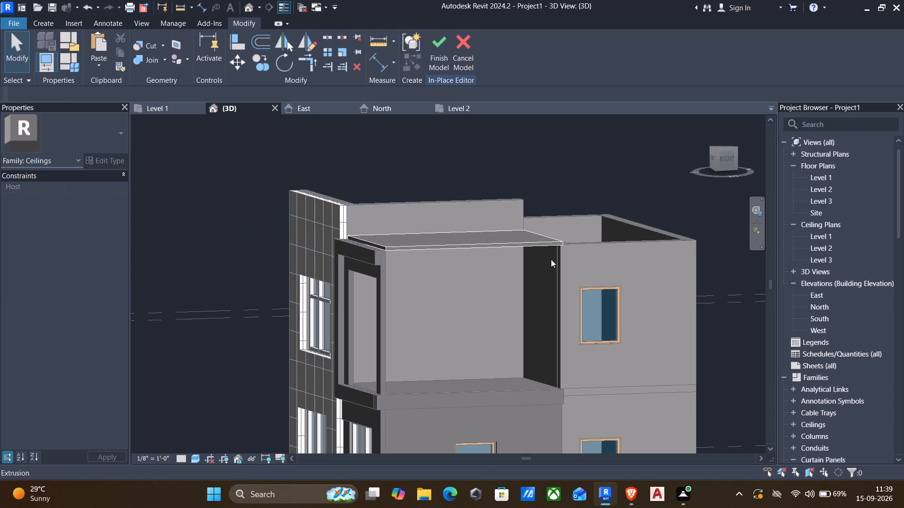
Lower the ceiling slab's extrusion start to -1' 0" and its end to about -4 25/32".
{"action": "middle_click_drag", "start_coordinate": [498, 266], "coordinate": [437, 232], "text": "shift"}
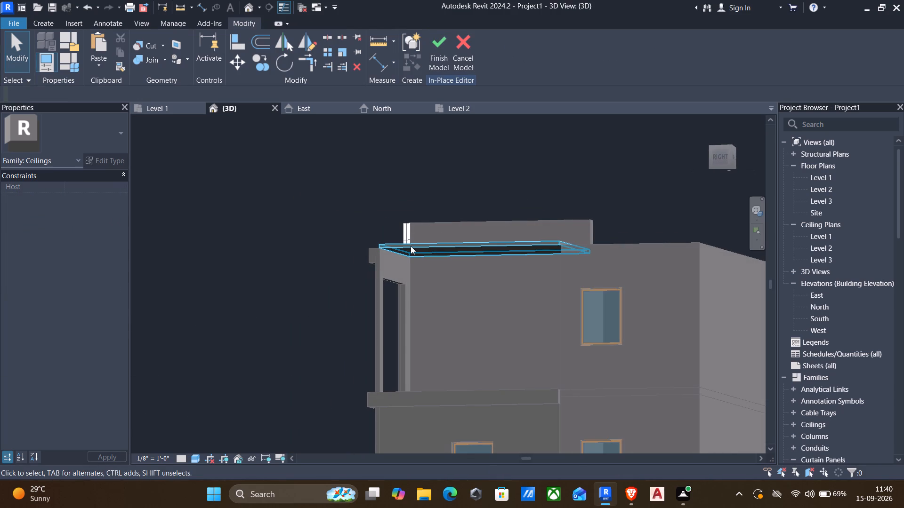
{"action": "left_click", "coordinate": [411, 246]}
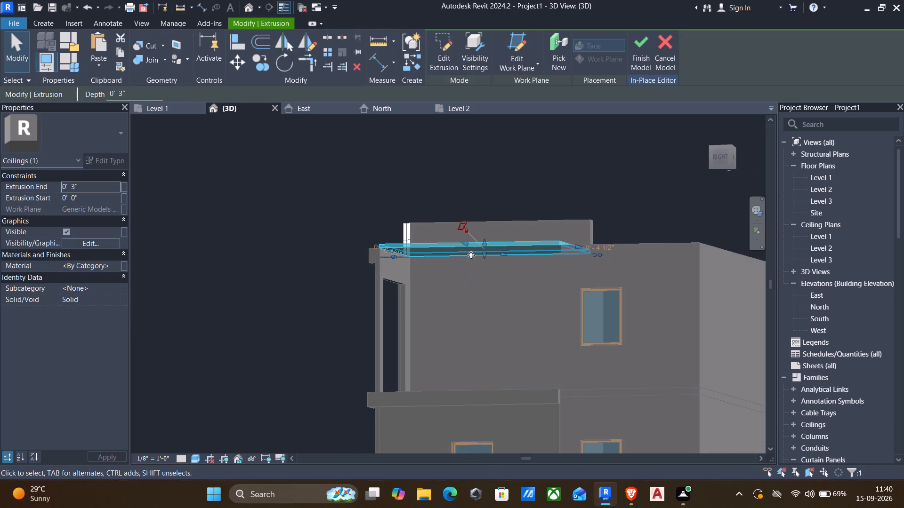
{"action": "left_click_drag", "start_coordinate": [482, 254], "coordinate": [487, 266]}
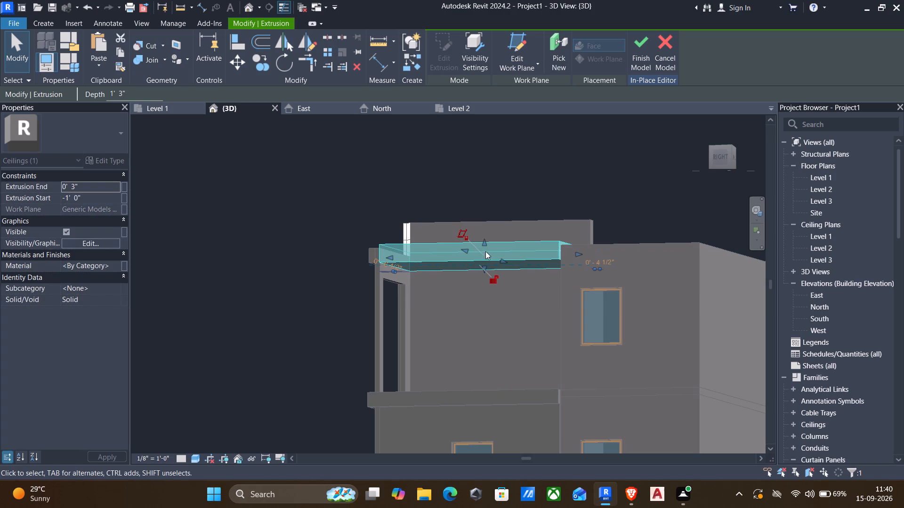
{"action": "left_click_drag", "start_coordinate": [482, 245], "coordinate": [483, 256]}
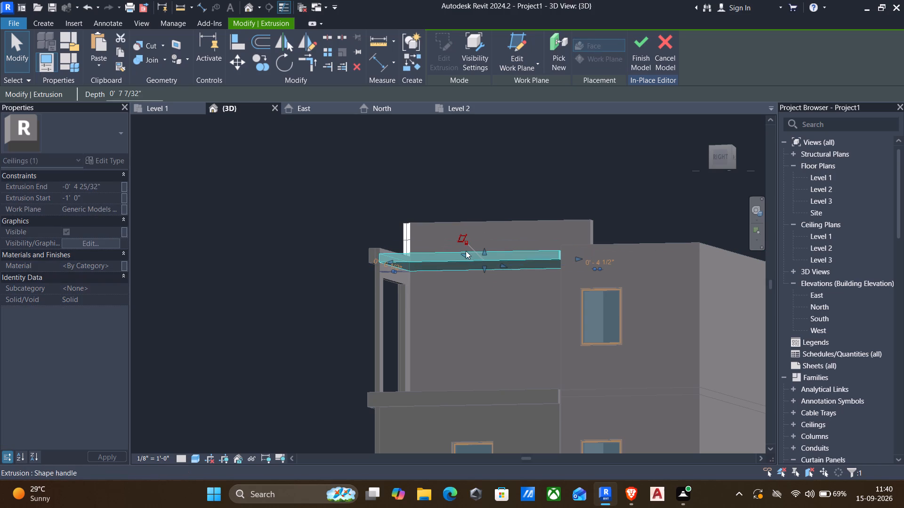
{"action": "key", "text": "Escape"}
Inspect the ceiling slab's height against the portal frame and adjoining walls from several angles.
{"action": "middle_click_drag", "start_coordinate": [464, 316], "coordinate": [453, 356], "text": "shift"}
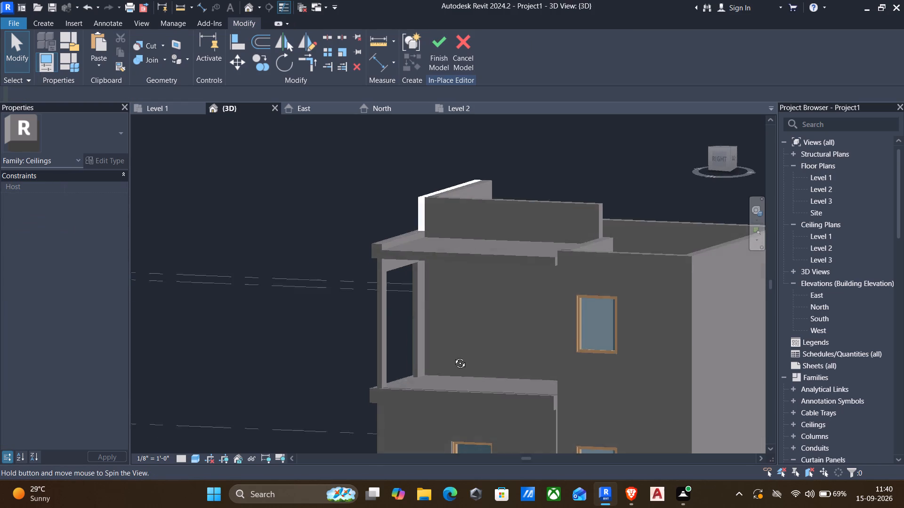
{"action": "middle_click_drag", "start_coordinate": [453, 356], "coordinate": [479, 329], "text": "shift"}
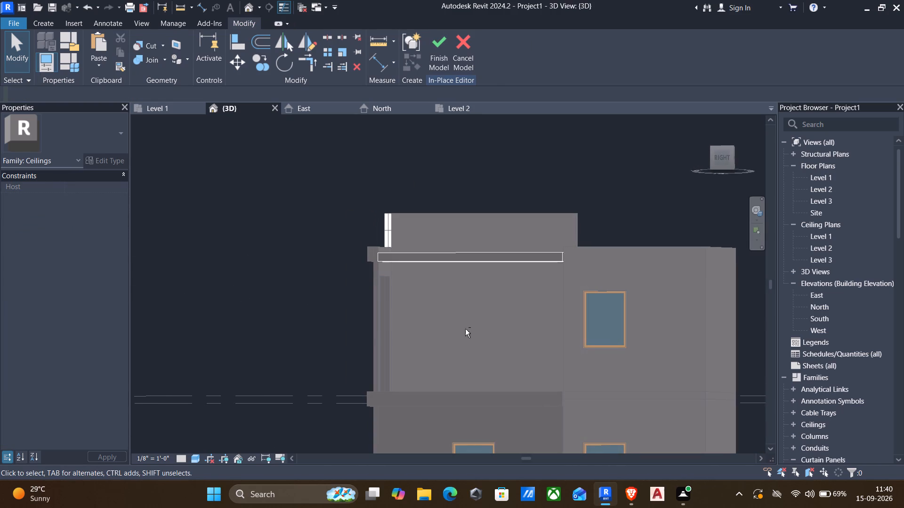
{"action": "middle_click_drag", "start_coordinate": [440, 313], "coordinate": [490, 381]}
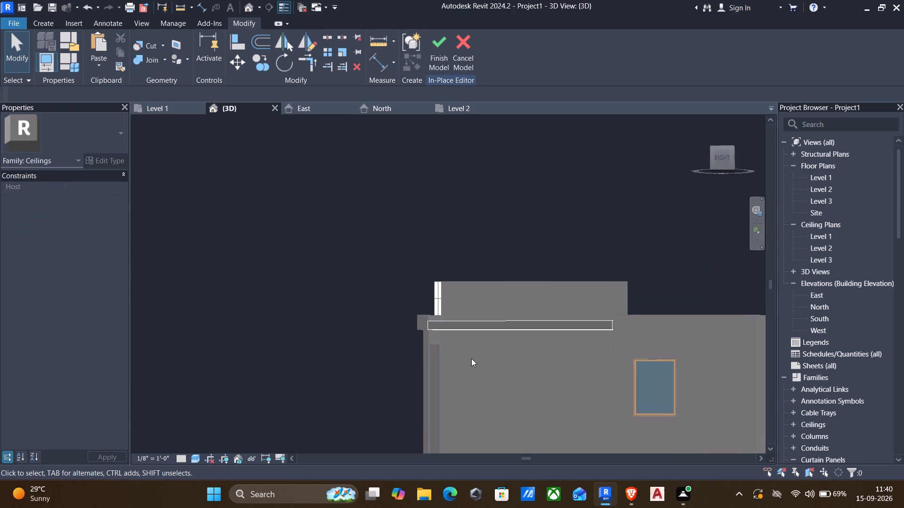
{"action": "middle_click_drag", "start_coordinate": [496, 334], "coordinate": [541, 315], "text": "shift"}
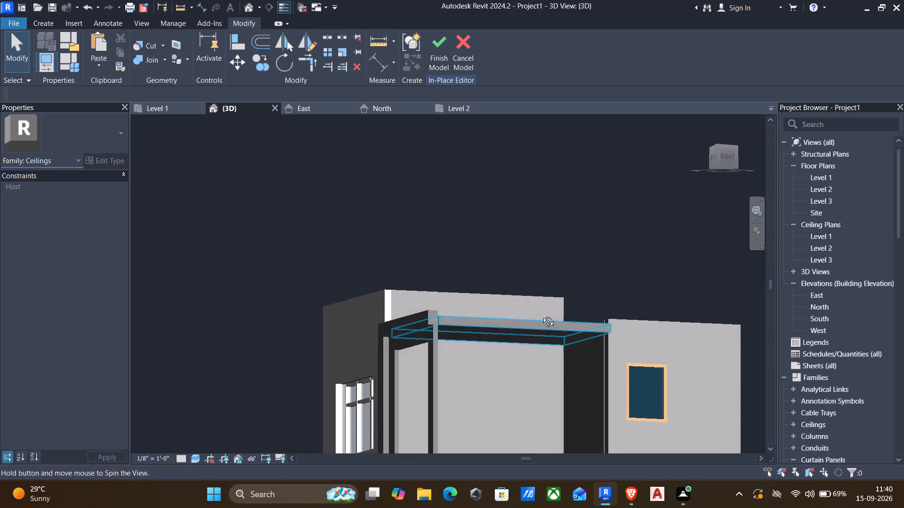
{"action": "middle_click_drag", "start_coordinate": [541, 315], "coordinate": [488, 318], "text": "shift"}
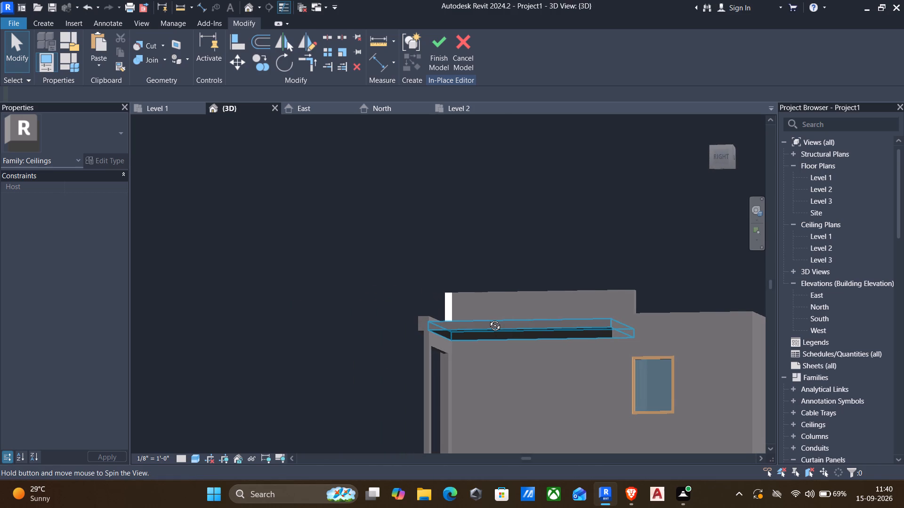
{"action": "middle_click_drag", "start_coordinate": [488, 318], "coordinate": [476, 302], "text": "shift"}
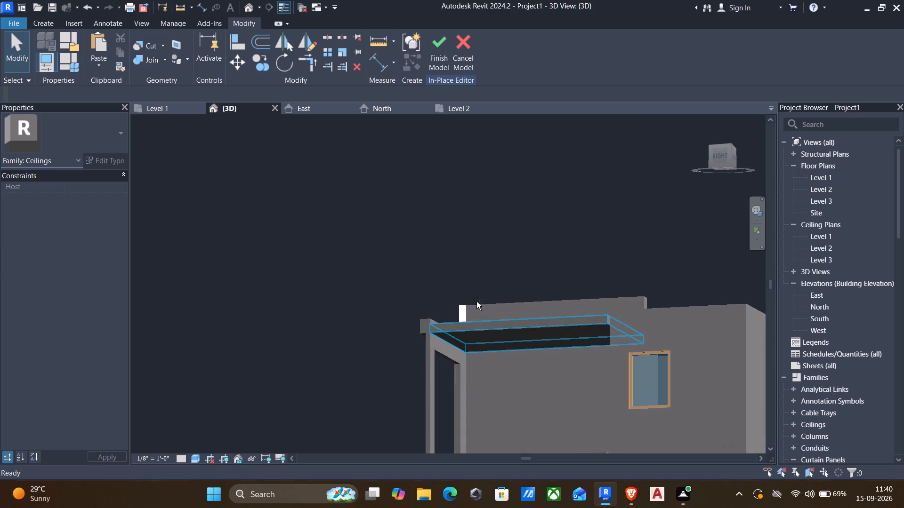
{"action": "middle_click_drag", "start_coordinate": [471, 341], "coordinate": [466, 357], "text": "shift"}
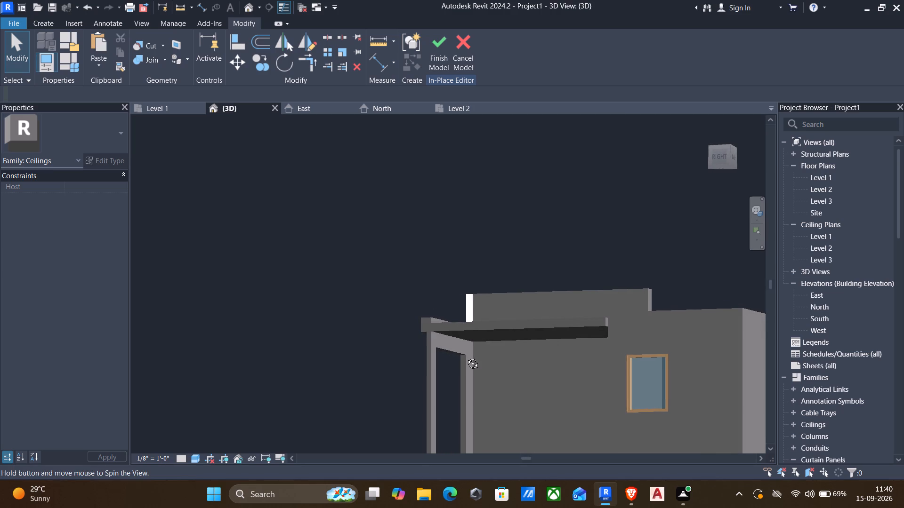
{"action": "middle_click_drag", "start_coordinate": [466, 357], "coordinate": [478, 375], "text": "shift"}
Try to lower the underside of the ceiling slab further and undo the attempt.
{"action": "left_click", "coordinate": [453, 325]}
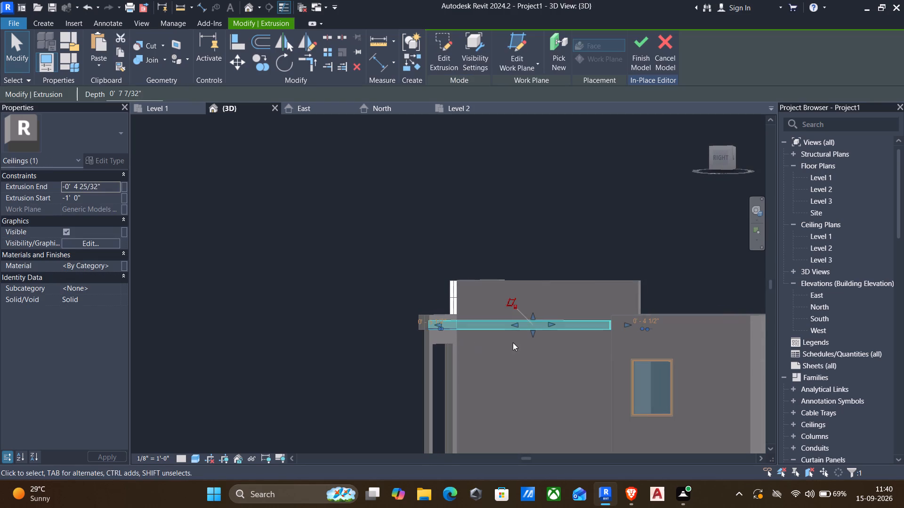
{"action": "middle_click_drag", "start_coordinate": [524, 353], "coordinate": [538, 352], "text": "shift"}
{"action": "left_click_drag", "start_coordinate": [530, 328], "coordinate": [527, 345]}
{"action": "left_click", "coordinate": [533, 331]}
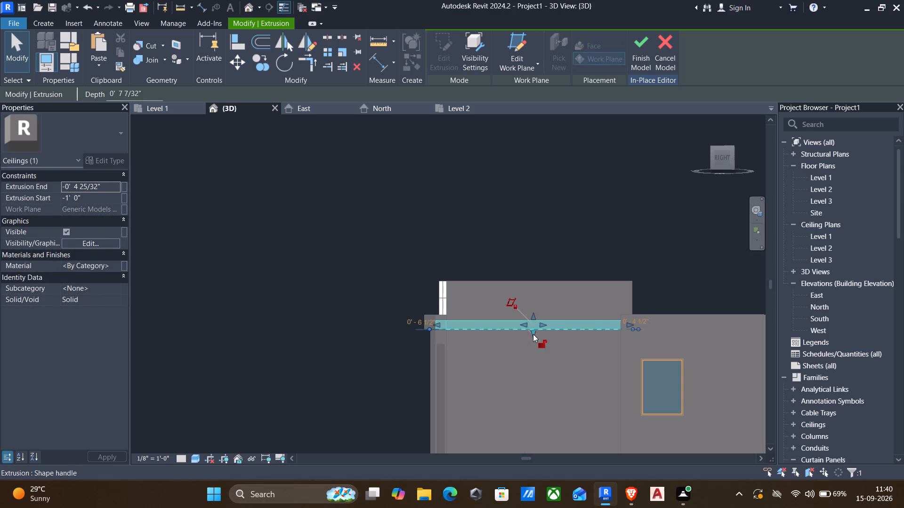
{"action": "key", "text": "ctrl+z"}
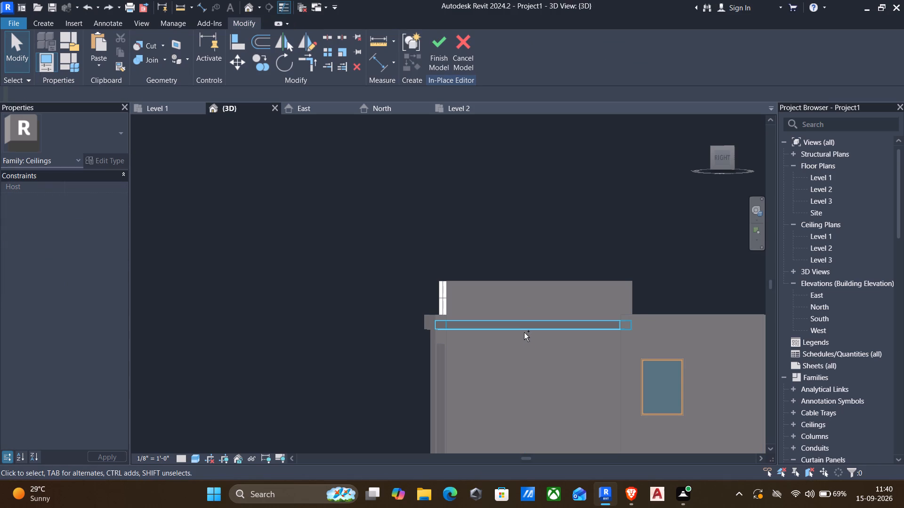
Lower the ceiling slab's underside to an extrusion start of about -1' 7 11/64" and its top to an end of -1' 0".
{"action": "left_click", "coordinate": [519, 328]}
{"action": "middle_click_drag", "start_coordinate": [537, 346], "coordinate": [513, 309], "text": "shift"}
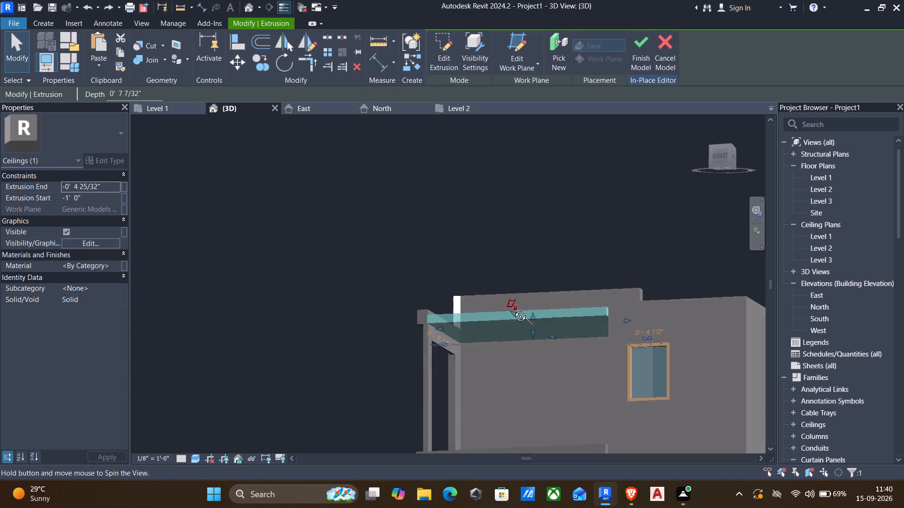
{"action": "middle_click_drag", "start_coordinate": [513, 309], "coordinate": [511, 308], "text": "shift"}
{"action": "left_click_drag", "start_coordinate": [533, 333], "coordinate": [534, 340]}
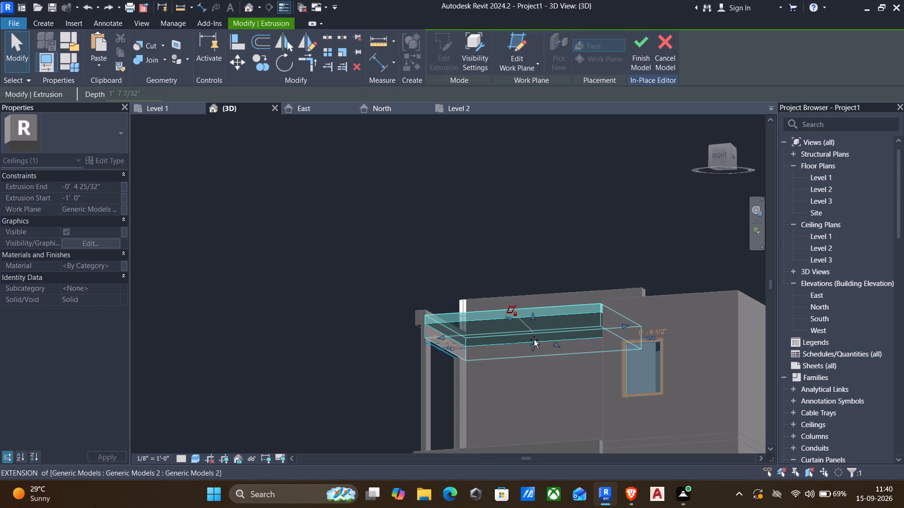
{"action": "left_click_drag", "start_coordinate": [534, 340], "coordinate": [531, 338]}
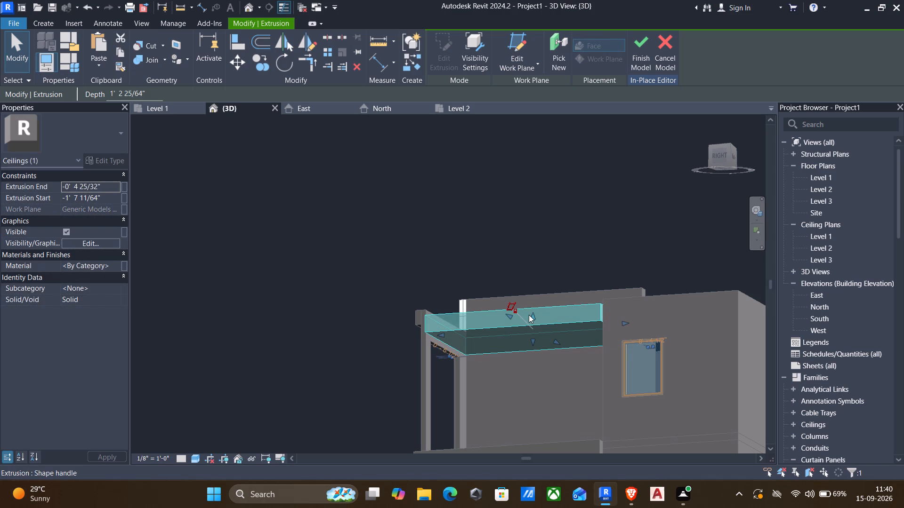
{"action": "left_click_drag", "start_coordinate": [529, 315], "coordinate": [525, 325]}
{"action": "key", "text": "Escape"}
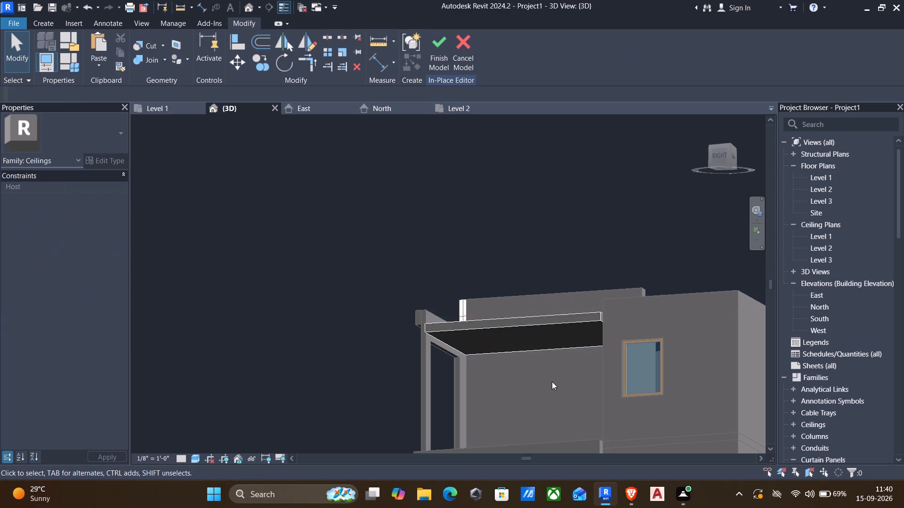
Nudge the ceiling slab three increments toward the terrace's tall side wall.
{"action": "middle_click_drag", "start_coordinate": [546, 391], "coordinate": [544, 450], "text": "shift"}
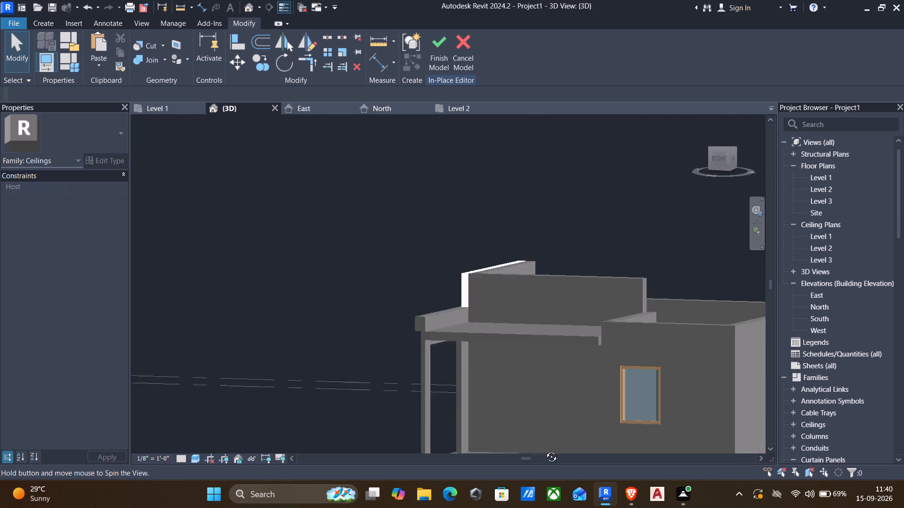
{"action": "middle_click_drag", "start_coordinate": [544, 450], "coordinate": [411, 507], "text": "shift"}
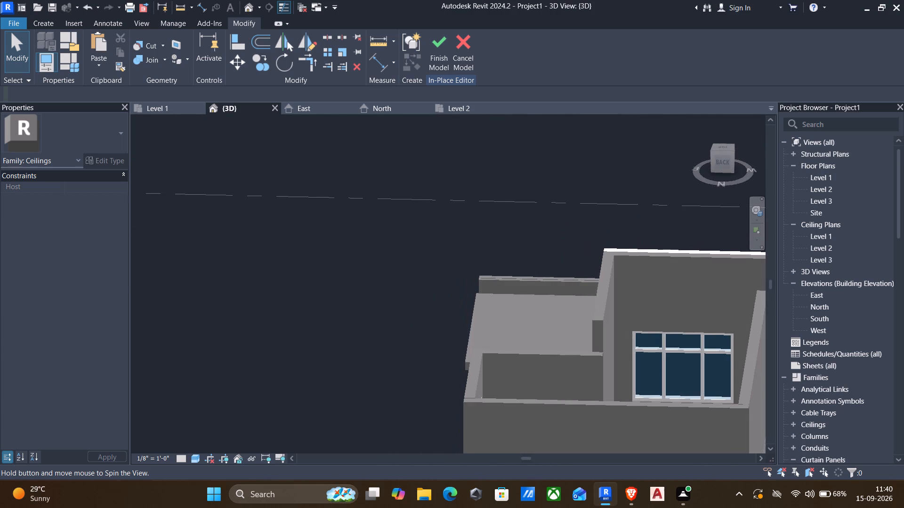
{"action": "middle_click_drag", "start_coordinate": [411, 507], "coordinate": [426, 507], "text": "shift"}
{"action": "middle_click_drag", "start_coordinate": [445, 369], "coordinate": [413, 375], "text": "shift"}
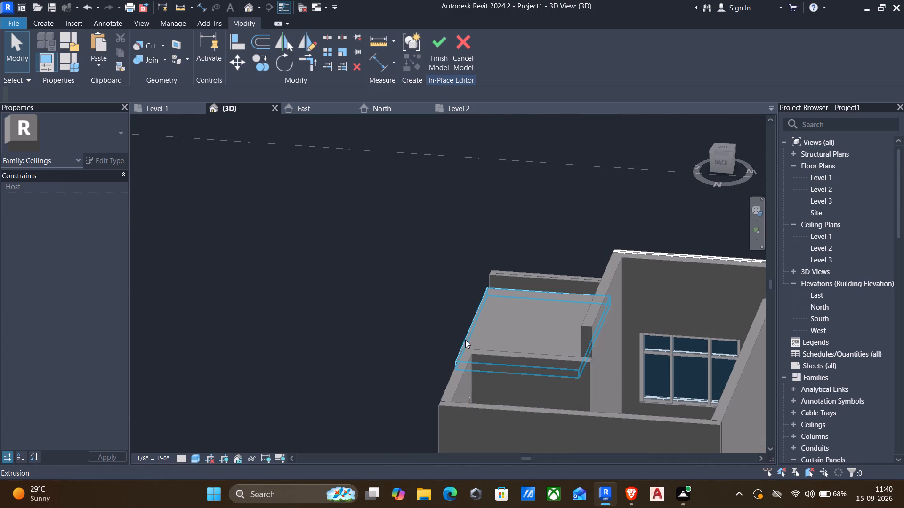
{"action": "middle_click_drag", "start_coordinate": [444, 339], "coordinate": [491, 375], "text": "shift"}
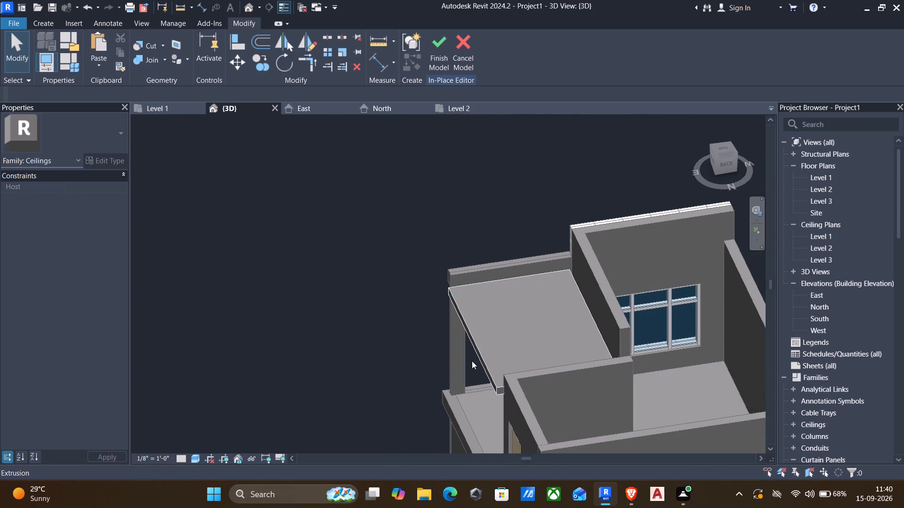
{"action": "left_click", "coordinate": [474, 352]}
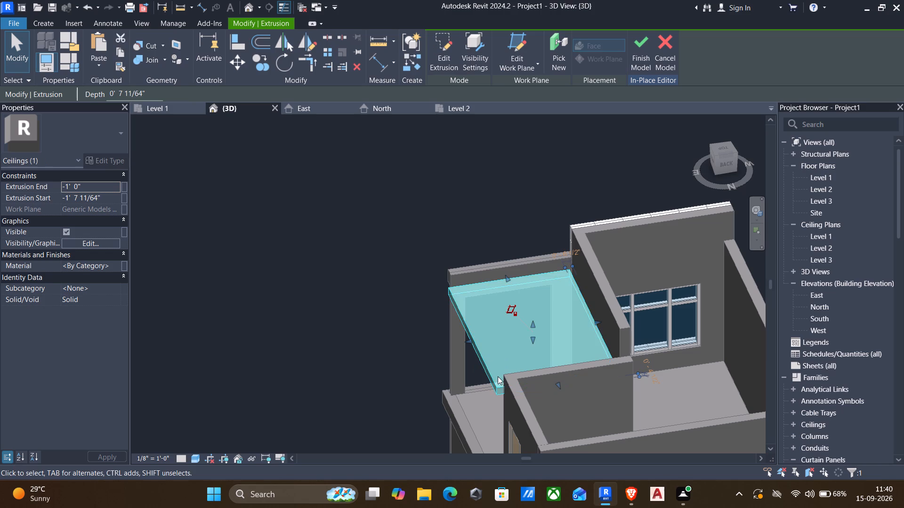
{"action": "key", "text": "Right"}
{"action": "key", "text": "Right"}
{"action": "key", "text": "Right"}
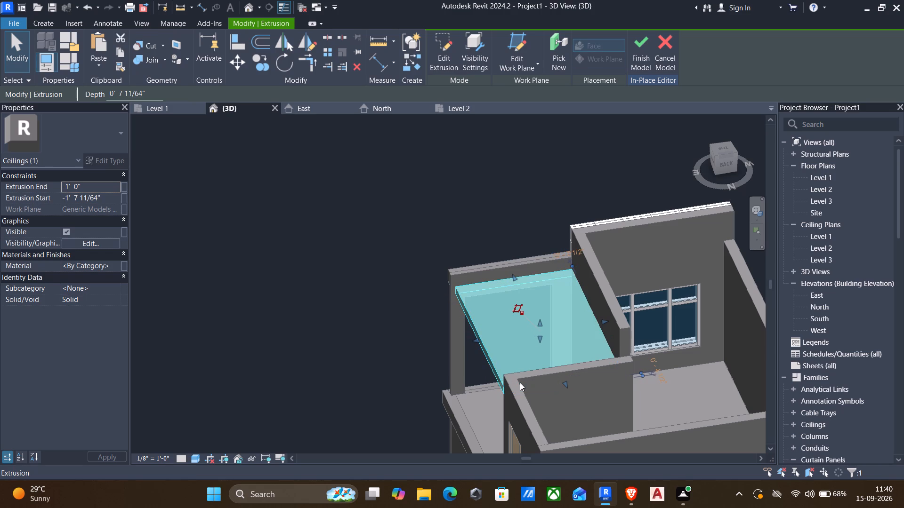
{"action": "middle_click_drag", "start_coordinate": [516, 383], "coordinate": [512, 404], "text": "shift"}
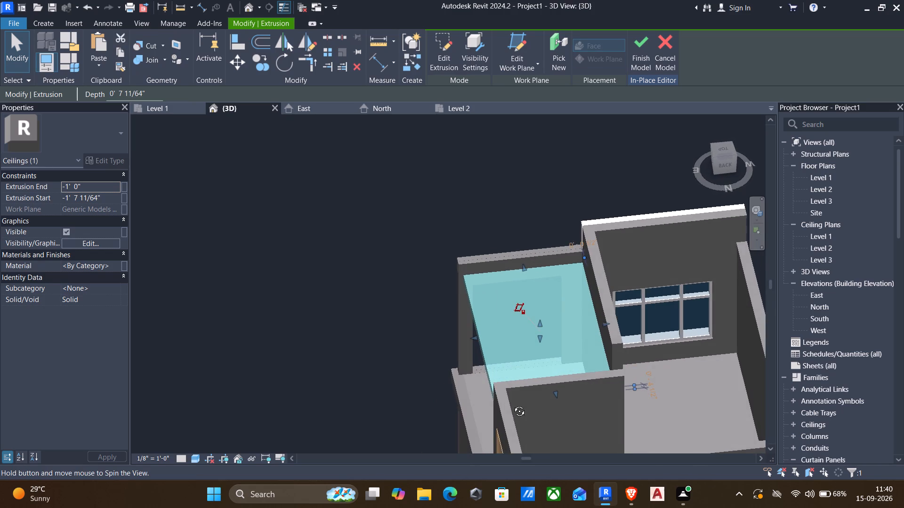
{"action": "middle_click_drag", "start_coordinate": [512, 404], "coordinate": [801, 302], "text": "shift"}
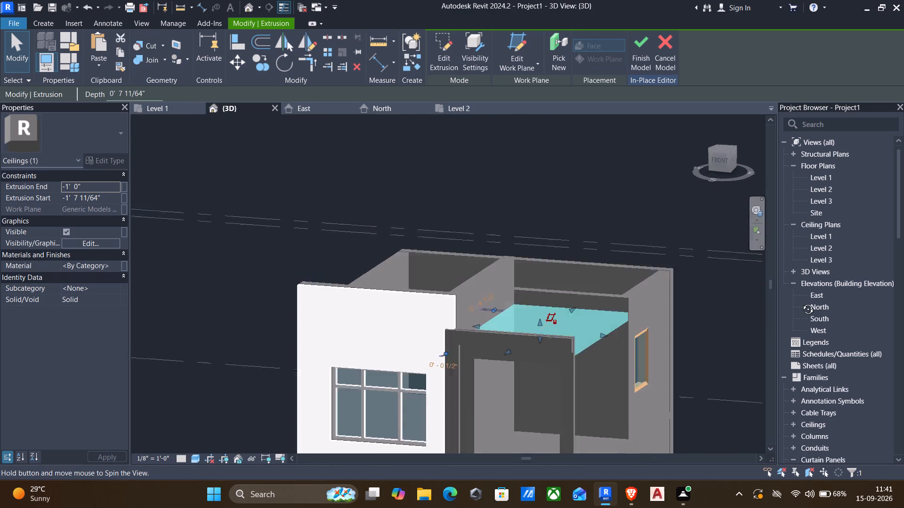
{"action": "middle_click_drag", "start_coordinate": [801, 302], "coordinate": [801, 302], "text": "shift"}
{"action": "key", "text": "Escape"}
Examine how the ceiling slab meets the portal frame and surrounding walls from above, the front and below.
{"action": "middle_click_drag", "start_coordinate": [587, 317], "coordinate": [607, 314], "text": "shift"}
{"action": "scroll", "coordinate": [616, 296], "scroll_direction": "up", "scroll_amount": 3}
{"action": "scroll", "coordinate": [619, 334], "scroll_direction": "up", "scroll_amount": 9}
{"action": "scroll", "coordinate": [581, 309], "scroll_direction": "up", "scroll_amount": 4}
{"action": "scroll", "coordinate": [563, 313], "scroll_direction": "down", "scroll_amount": 3}
{"action": "middle_click_drag", "start_coordinate": [605, 321], "coordinate": [476, 368], "text": "shift"}
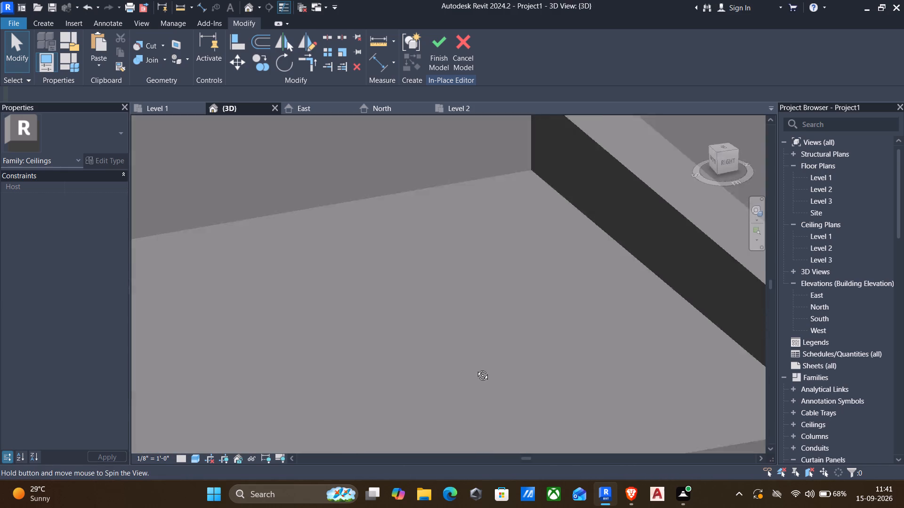
{"action": "middle_click_drag", "start_coordinate": [476, 368], "coordinate": [298, 367], "text": "shift"}
{"action": "scroll", "coordinate": [296, 367], "scroll_direction": "down", "scroll_amount": 7}
{"action": "middle_click_drag", "start_coordinate": [319, 362], "coordinate": [352, 352], "text": "shift"}
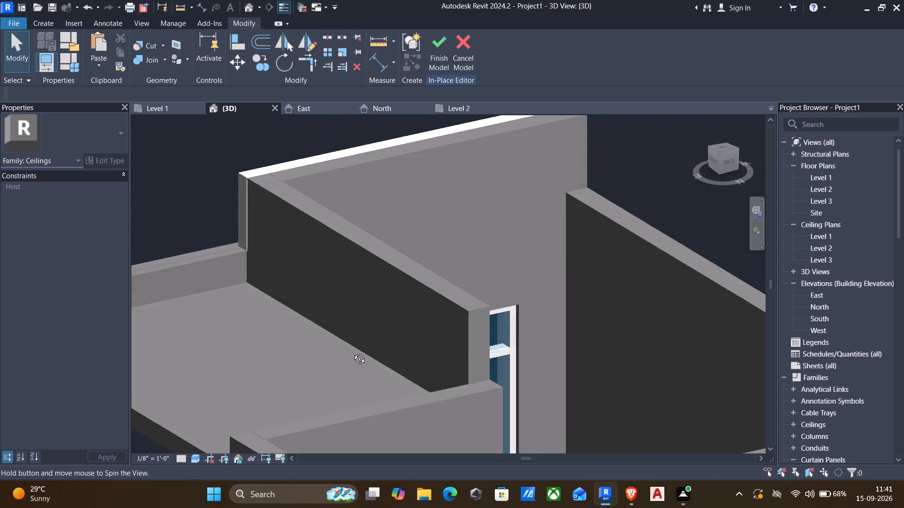
{"action": "middle_click_drag", "start_coordinate": [352, 352], "coordinate": [647, 254], "text": "shift"}
{"action": "scroll", "coordinate": [248, 290], "scroll_direction": "down", "scroll_amount": 1}
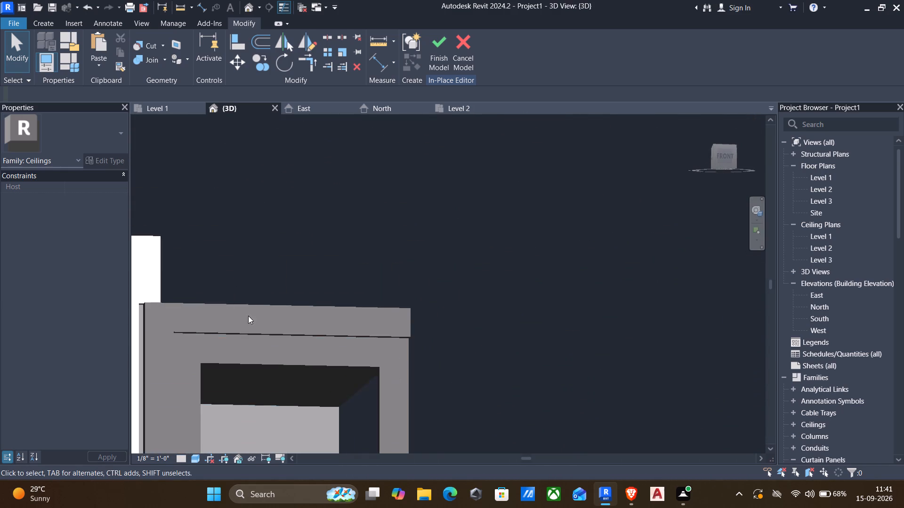
{"action": "middle_click_drag", "start_coordinate": [293, 336], "coordinate": [230, 217], "text": "shift"}
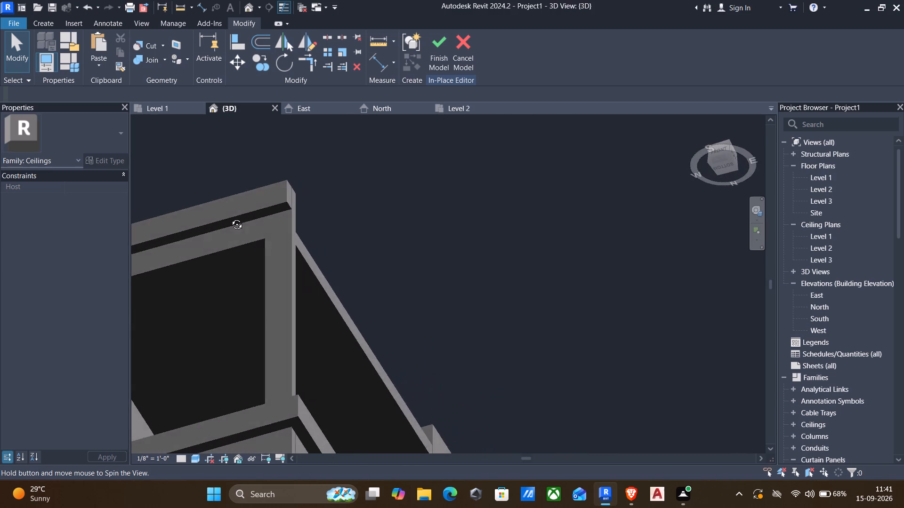
{"action": "middle_click_drag", "start_coordinate": [230, 217], "coordinate": [225, 218], "text": "shift"}
{"action": "scroll", "coordinate": [309, 261], "scroll_direction": "down", "scroll_amount": 3}
{"action": "middle_click_drag", "start_coordinate": [362, 337], "coordinate": [369, 325], "text": "shift"}
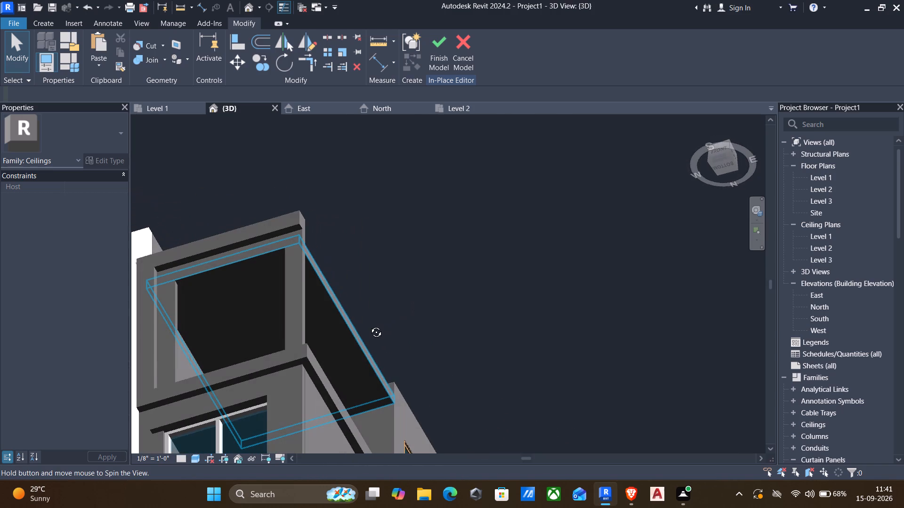
{"action": "middle_click_drag", "start_coordinate": [369, 325], "coordinate": [341, 328], "text": "shift"}
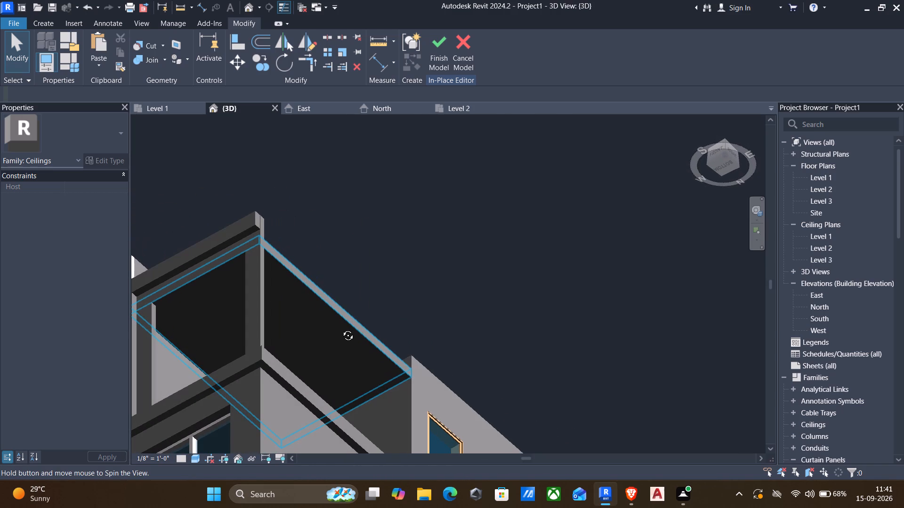
{"action": "middle_click_drag", "start_coordinate": [341, 328], "coordinate": [321, 310], "text": "shift"}
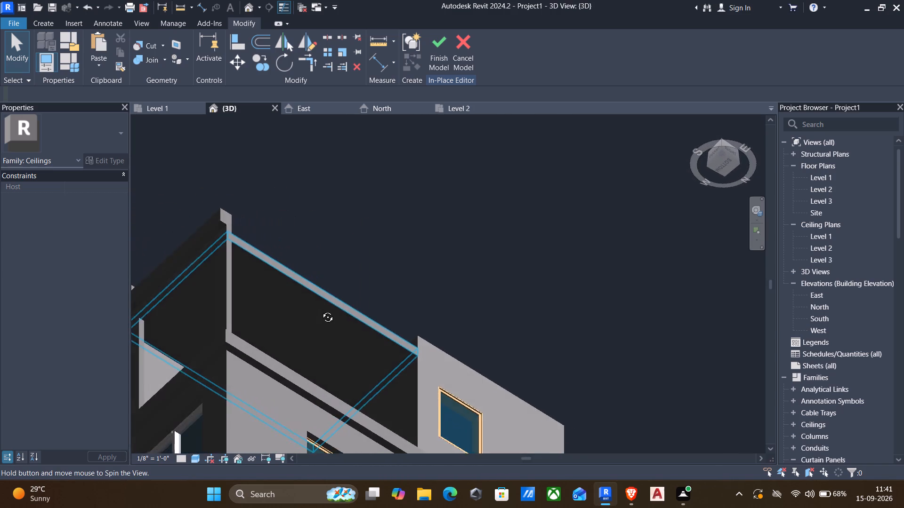
{"action": "middle_click_drag", "start_coordinate": [321, 310], "coordinate": [444, 353], "text": "shift"}
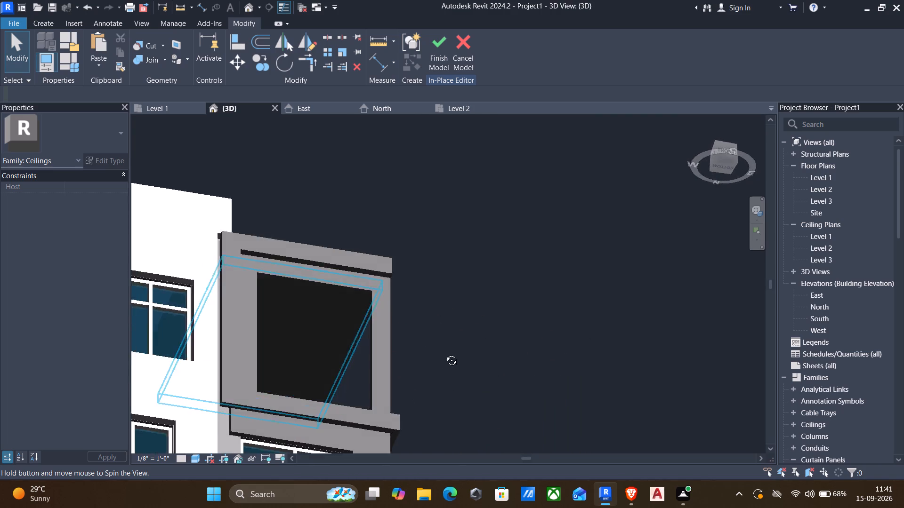
{"action": "middle_click_drag", "start_coordinate": [444, 353], "coordinate": [323, 409], "text": "shift"}
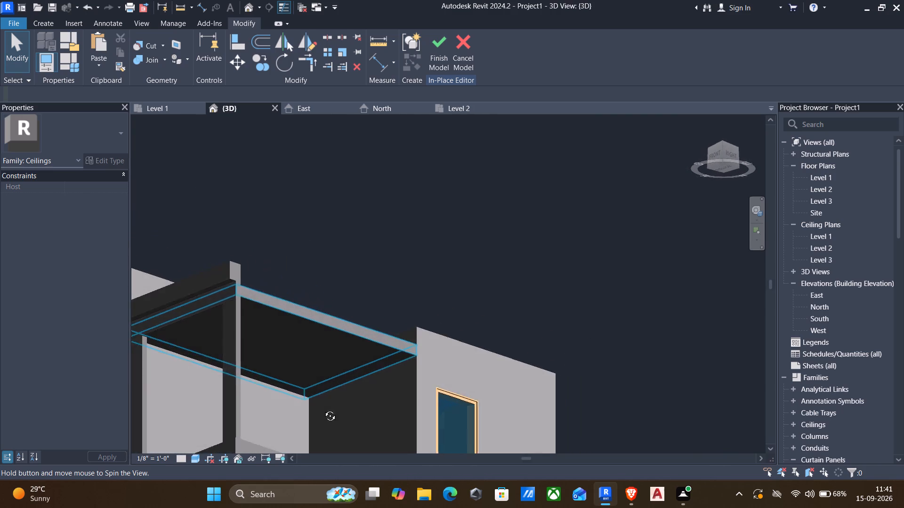
Examine the ceiling slab's fit against the portal frame, the terrace walls and the outer façade from the front and both sides.
{"action": "middle_click_drag", "start_coordinate": [323, 409], "coordinate": [306, 420], "text": "shift"}
{"action": "scroll", "coordinate": [344, 375], "scroll_direction": "down", "scroll_amount": 2}
{"action": "middle_click_drag", "start_coordinate": [373, 372], "coordinate": [367, 373], "text": "shift"}
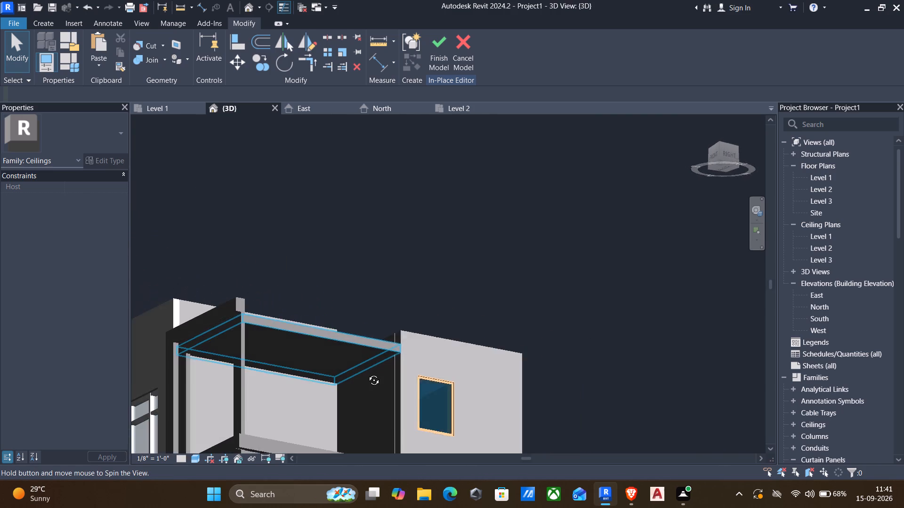
{"action": "middle_click_drag", "start_coordinate": [367, 373], "coordinate": [289, 405], "text": "shift"}
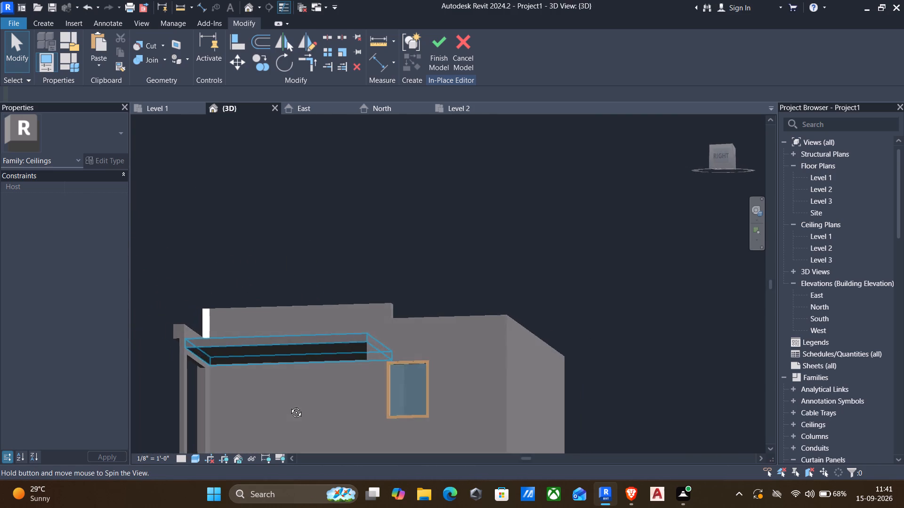
{"action": "middle_click_drag", "start_coordinate": [289, 405], "coordinate": [305, 422], "text": "shift"}
{"action": "scroll", "coordinate": [325, 392], "scroll_direction": "down", "scroll_amount": 1}
{"action": "middle_click_drag", "start_coordinate": [340, 392], "coordinate": [568, 387], "text": "shift"}
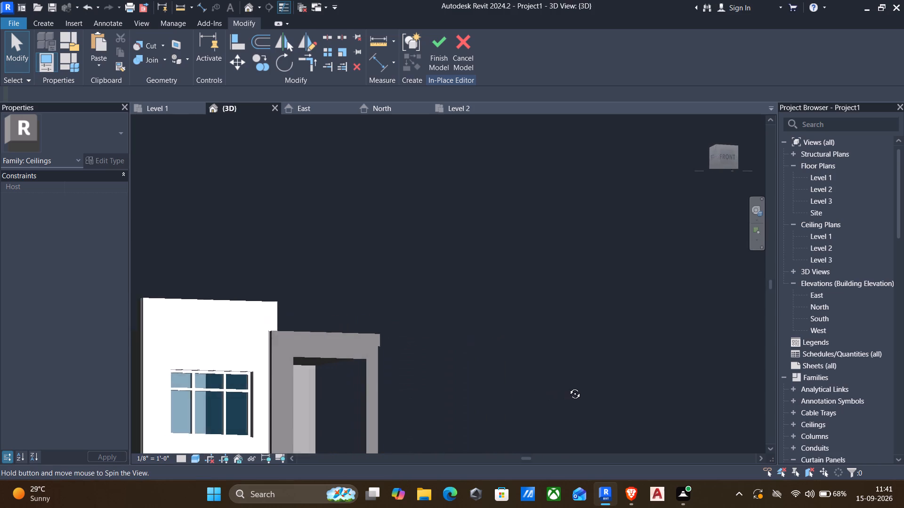
{"action": "middle_click_drag", "start_coordinate": [568, 387], "coordinate": [612, 384], "text": "shift"}
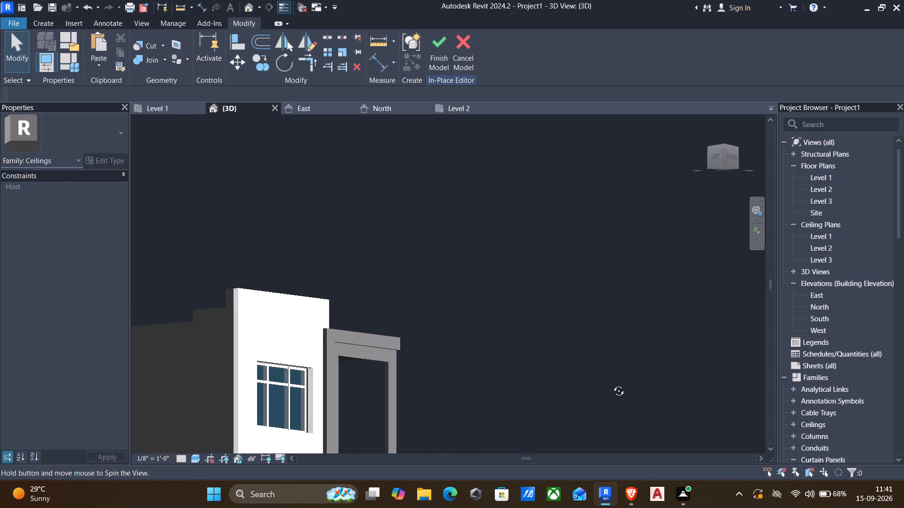
{"action": "middle_click_drag", "start_coordinate": [612, 384], "coordinate": [608, 384], "text": "shift"}
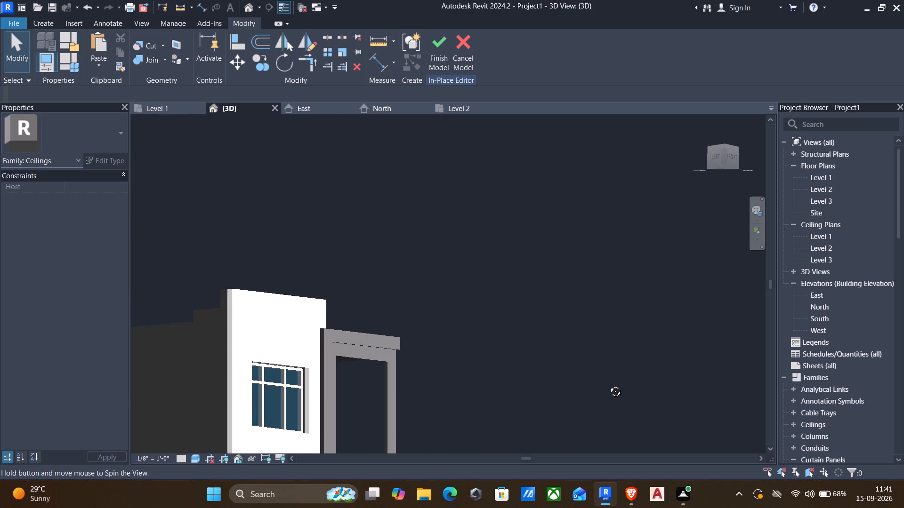
{"action": "middle_click_drag", "start_coordinate": [608, 384], "coordinate": [607, 385], "text": "shift"}
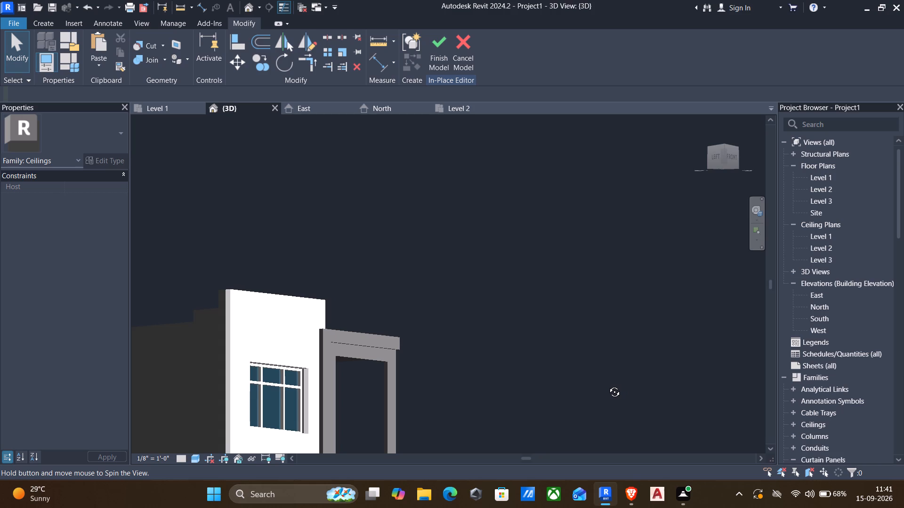
{"action": "middle_click_drag", "start_coordinate": [607, 385], "coordinate": [594, 392], "text": "shift"}
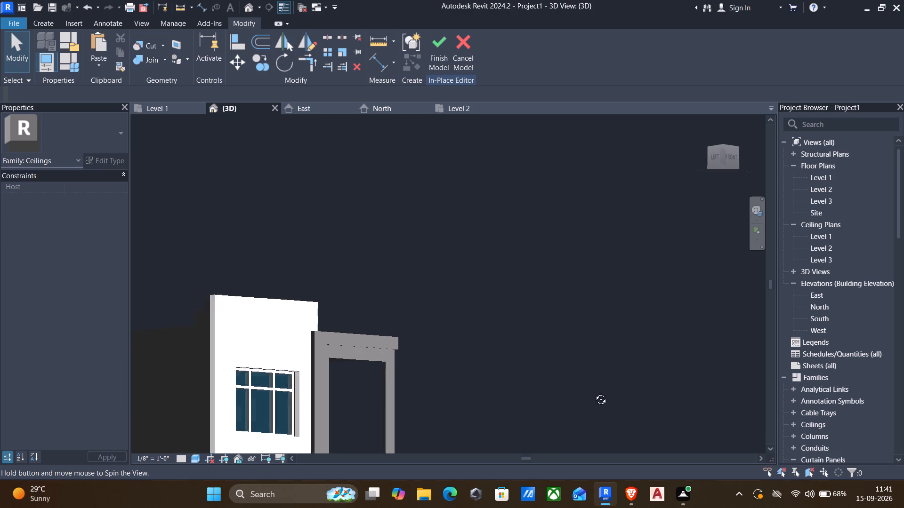
{"action": "middle_click_drag", "start_coordinate": [594, 392], "coordinate": [381, 421], "text": "shift"}
{"action": "scroll", "coordinate": [390, 388], "scroll_direction": "down", "scroll_amount": 2}
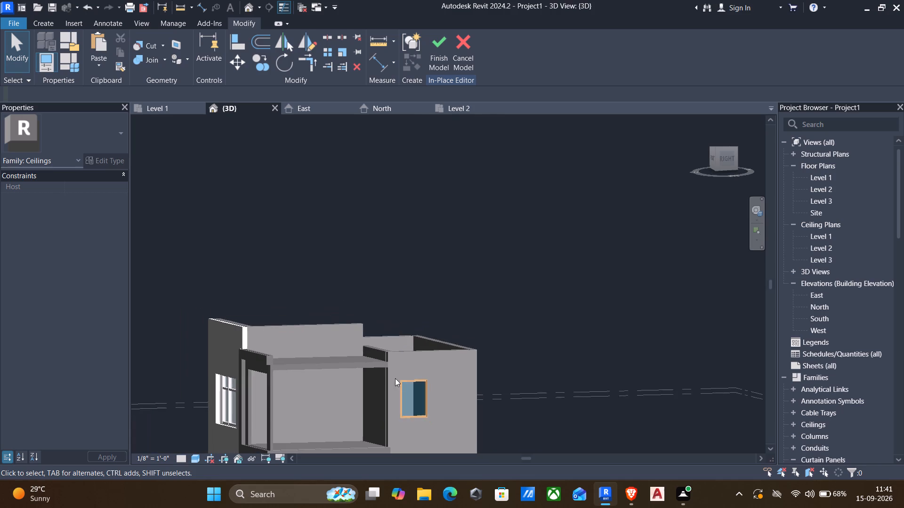
{"action": "middle_click_drag", "start_coordinate": [403, 372], "coordinate": [542, 295]}
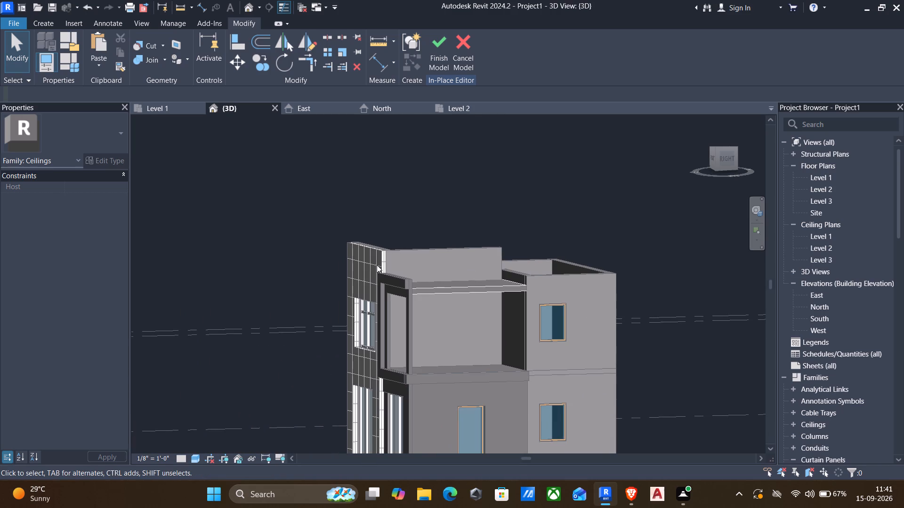
{"action": "scroll", "coordinate": [415, 289], "scroll_direction": "up", "scroll_amount": 1}
{"action": "middle_click_drag", "start_coordinate": [374, 301], "coordinate": [370, 301], "text": "shift"}
{"action": "middle_click", "coordinate": [367, 302], "text": "shift"}
{"action": "middle_click", "coordinate": [361, 304], "text": "shift"}
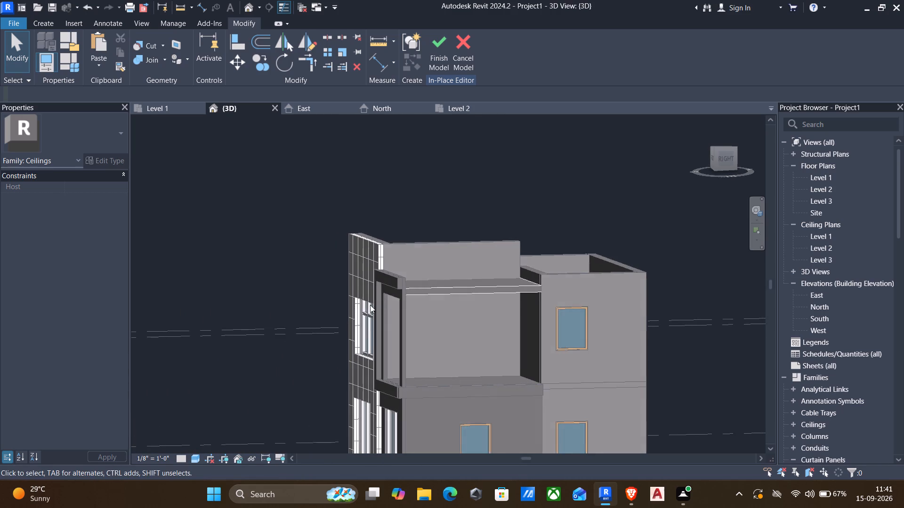
{"action": "scroll", "coordinate": [401, 313], "scroll_direction": "down", "scroll_amount": 2}
{"action": "middle_click_drag", "start_coordinate": [414, 299], "coordinate": [310, 313], "text": "shift"}
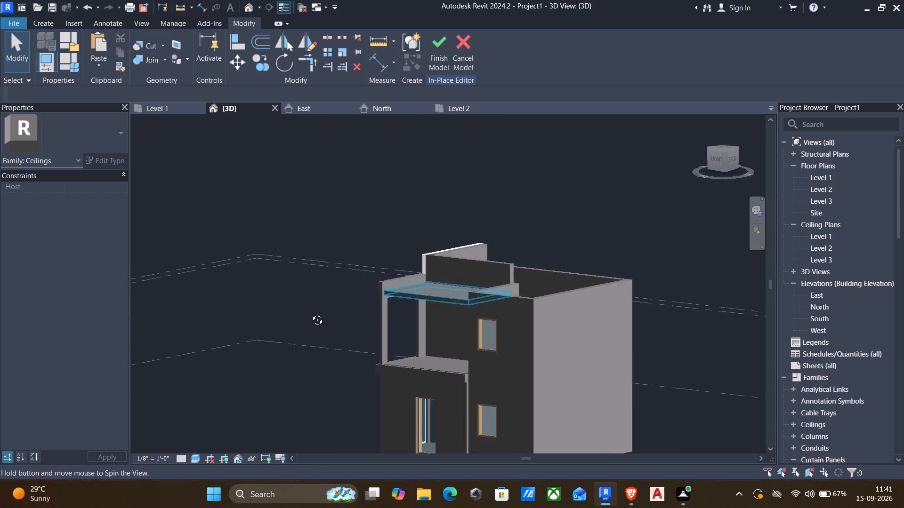
{"action": "middle_click_drag", "start_coordinate": [310, 313], "coordinate": [385, 300], "text": "shift"}
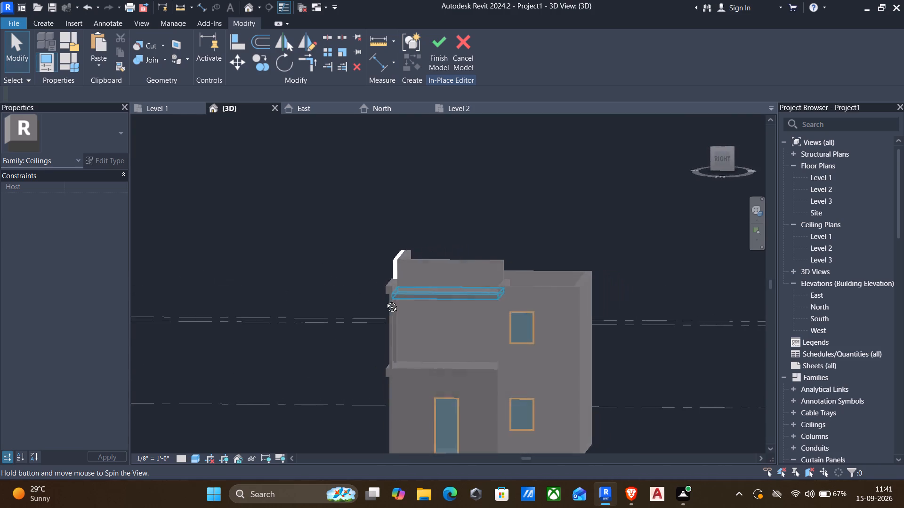
{"action": "middle_click_drag", "start_coordinate": [385, 300], "coordinate": [481, 300], "text": "shift"}
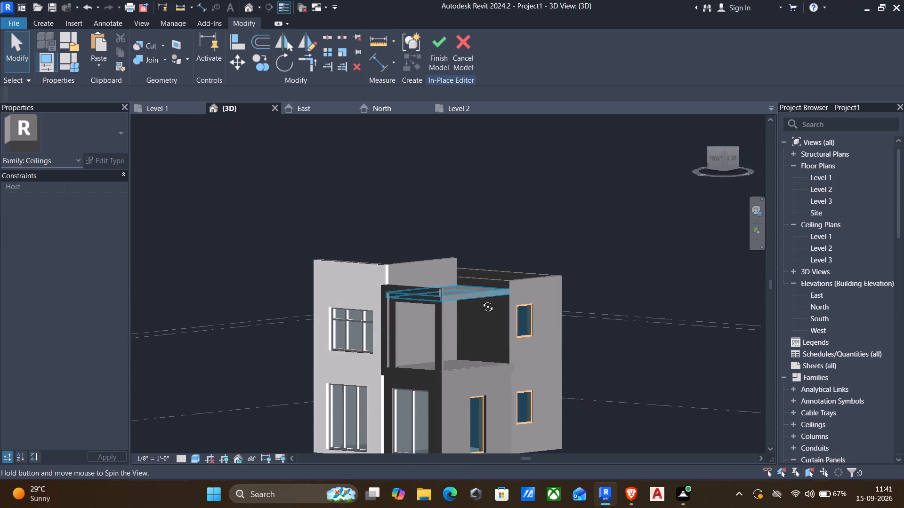
{"action": "middle_click_drag", "start_coordinate": [481, 300], "coordinate": [455, 303], "text": "shift"}
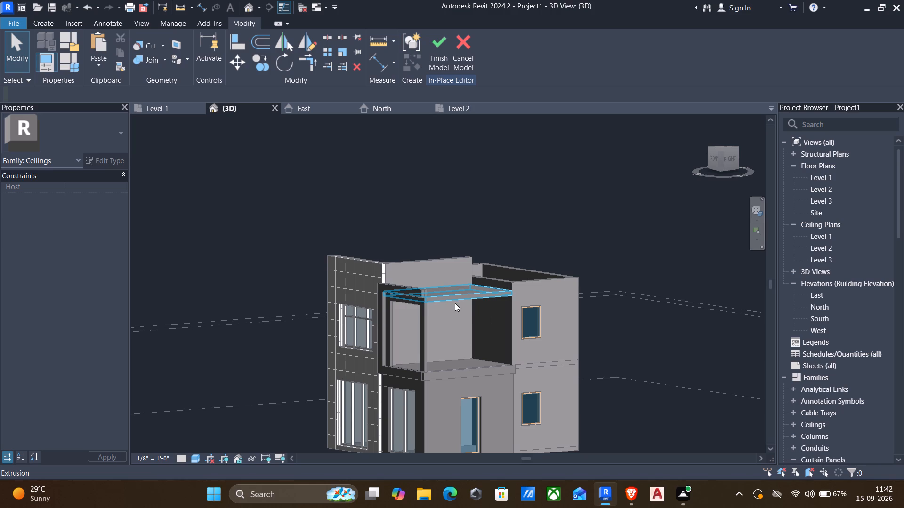
Pull the ceiling slab's open side edge inward from the portal frame's outer edge, narrowing the slab over the terrace.
{"action": "key", "text": "Escape"}
{"action": "left_click", "coordinate": [448, 296]}
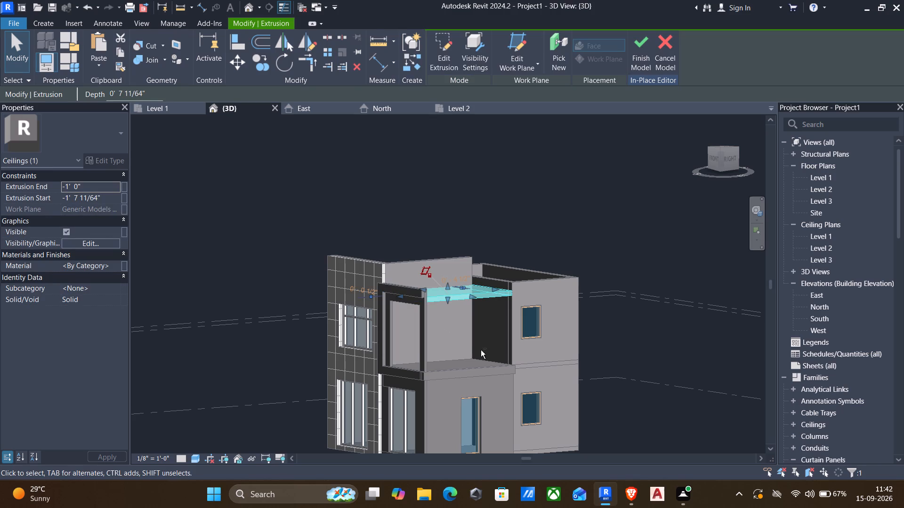
{"action": "middle_click_drag", "start_coordinate": [481, 351], "coordinate": [561, 381], "text": "shift"}
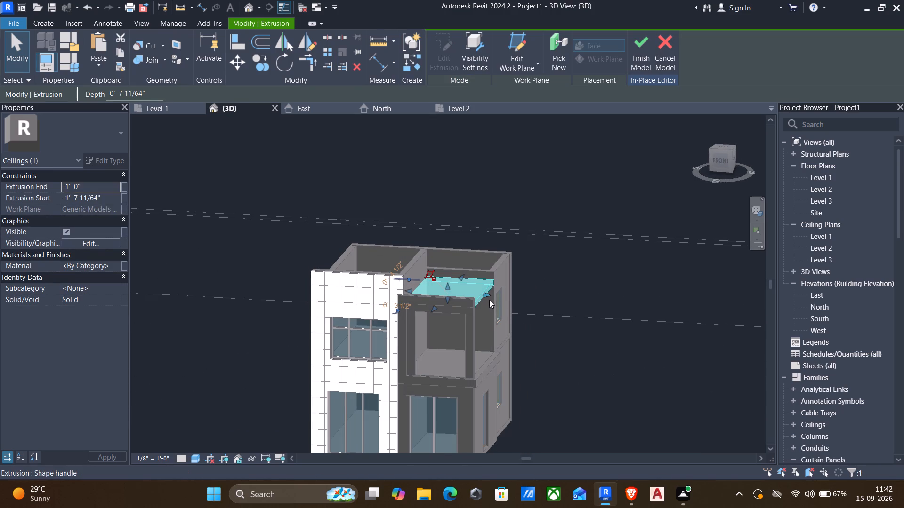
{"action": "left_click_drag", "start_coordinate": [484, 293], "coordinate": [471, 293]}
{"action": "key", "text": "Escape"}
Inspect the boundary line along the open side of the ceiling slab's extrusion sketch, and close the sketch.
{"action": "middle_click_drag", "start_coordinate": [510, 337], "coordinate": [470, 348], "text": "shift"}
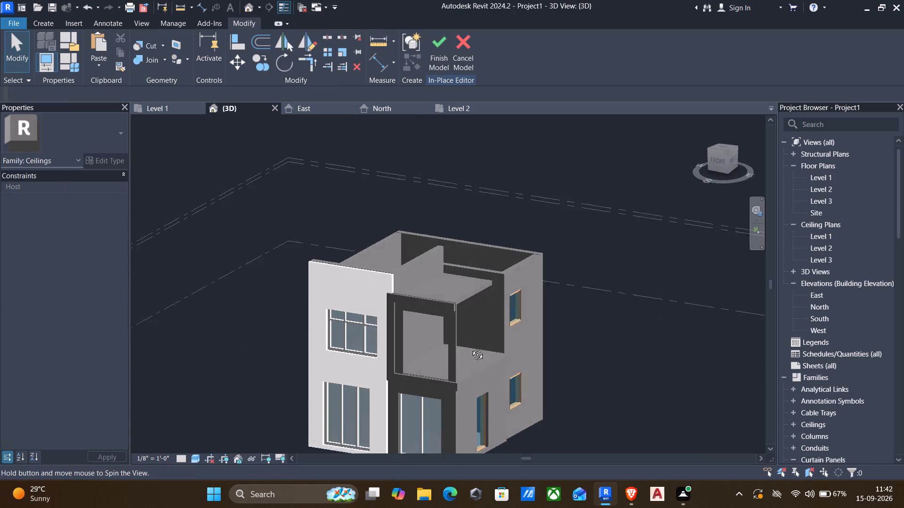
{"action": "middle_click_drag", "start_coordinate": [470, 348], "coordinate": [347, 335], "text": "shift"}
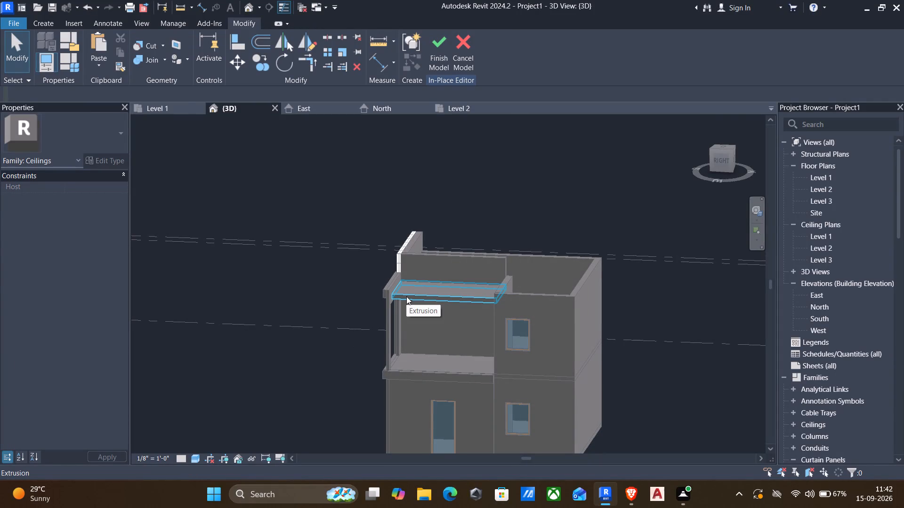
{"action": "double_click", "coordinate": [406, 296]}
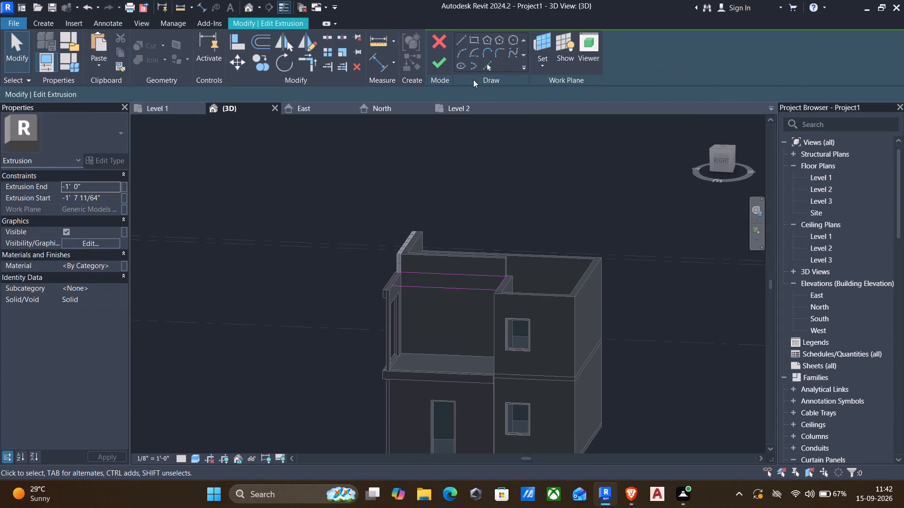
{"action": "left_click", "coordinate": [421, 289]}
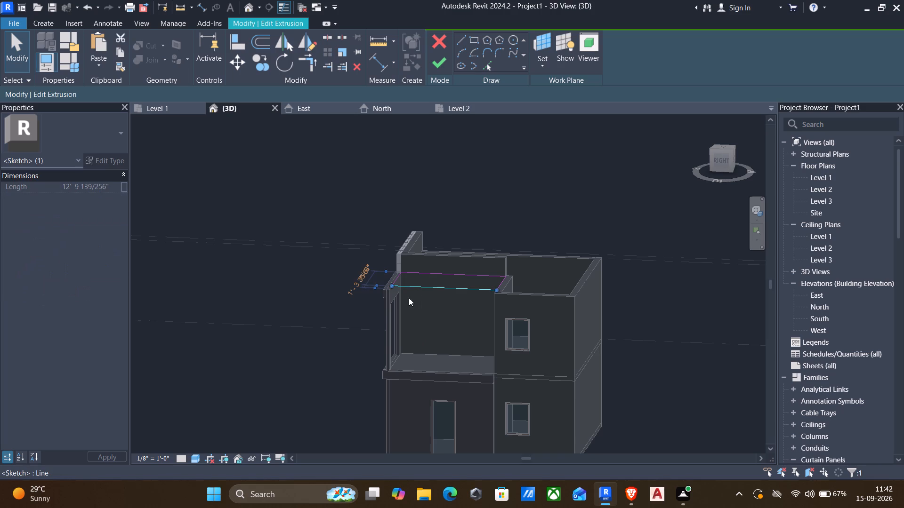
{"action": "middle_click_drag", "start_coordinate": [380, 331], "coordinate": [529, 338], "text": "shift"}
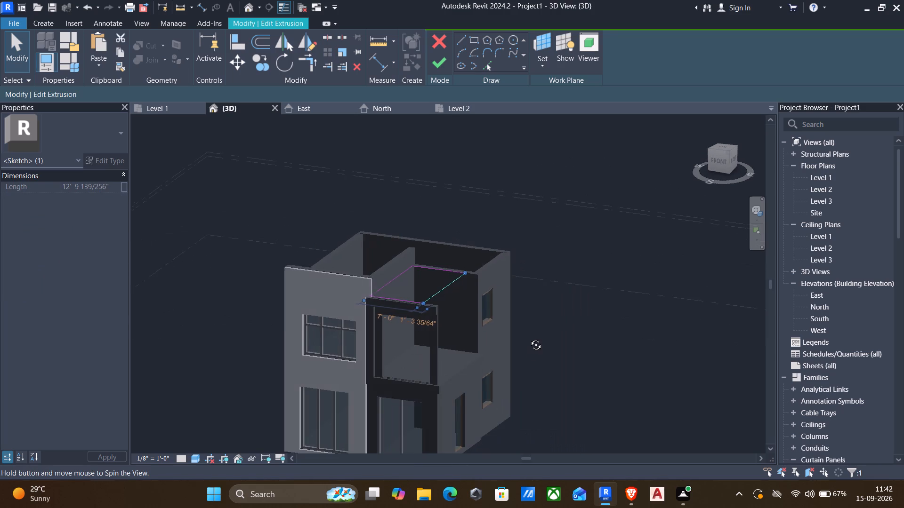
{"action": "middle_click_drag", "start_coordinate": [529, 338], "coordinate": [535, 310], "text": "shift"}
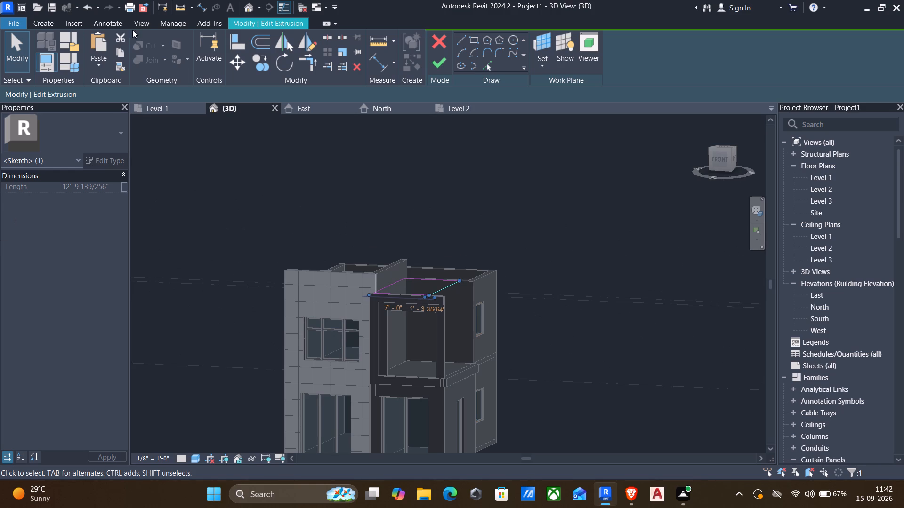
{"action": "left_click", "coordinate": [445, 64]}
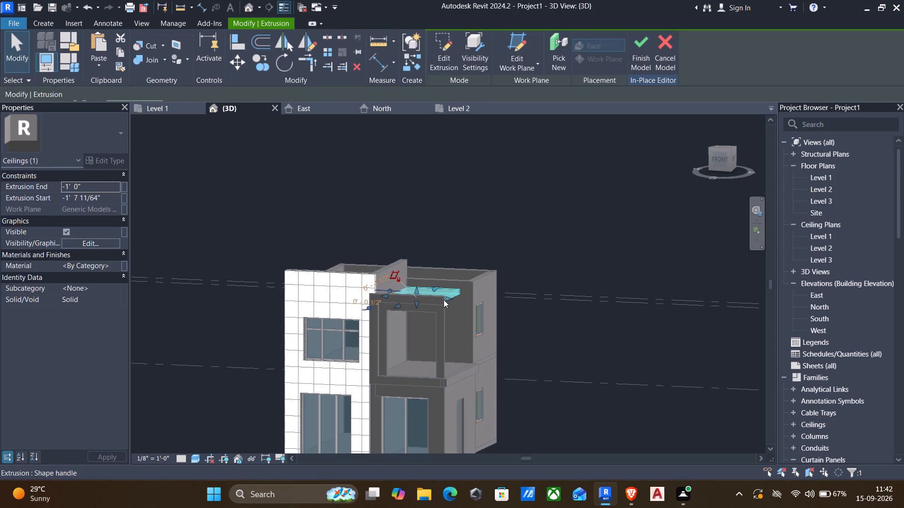
Reopen the ceiling slab's extrusion sketch to check its outline, and close the sketch.
{"action": "key", "text": "Escape"}
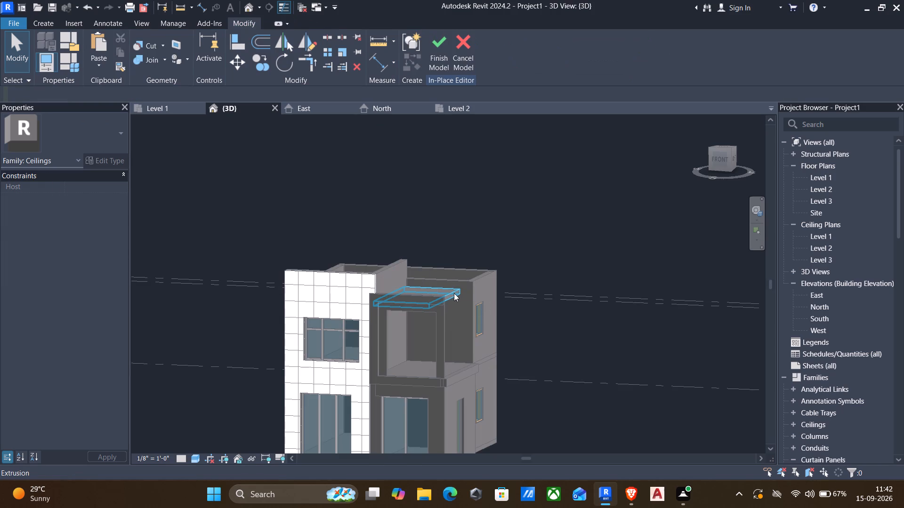
{"action": "left_click", "coordinate": [454, 293]}
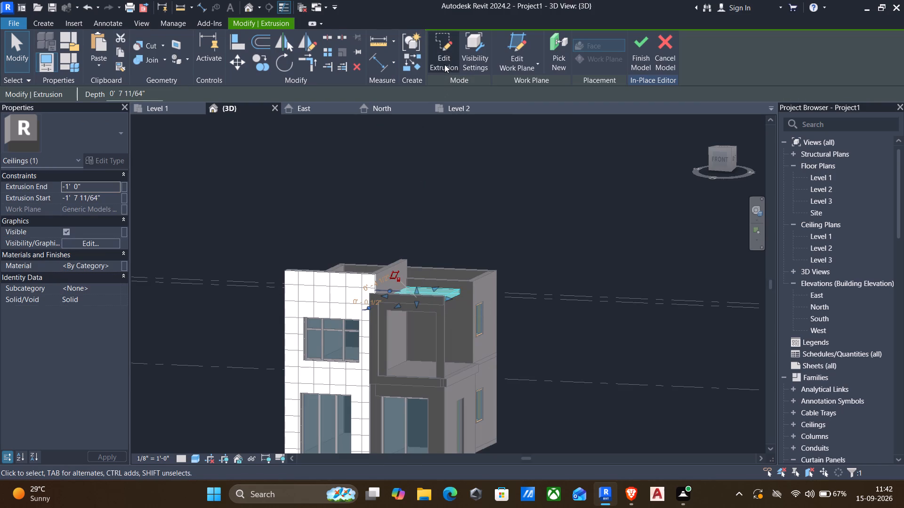
{"action": "left_click", "coordinate": [440, 62]}
{"action": "key", "text": "Escape"}
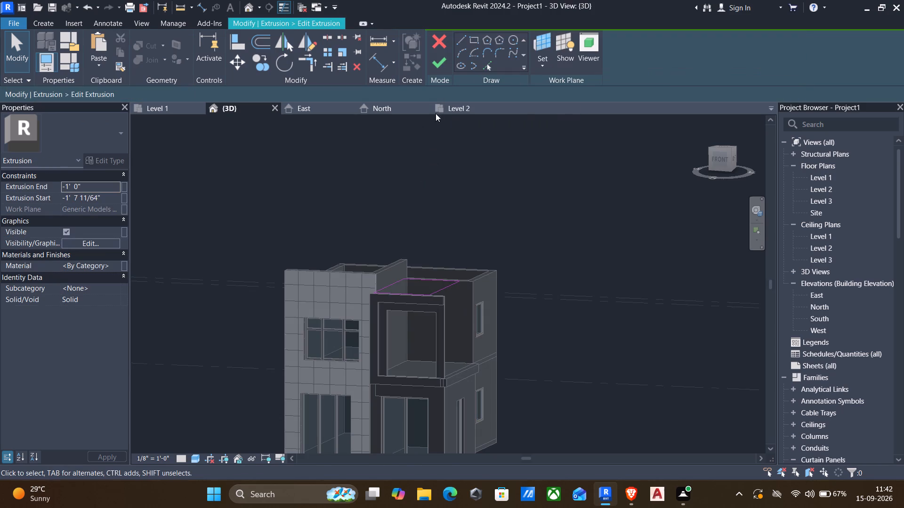
{"action": "left_click", "coordinate": [440, 72]}
{"action": "key", "text": "Escape"}
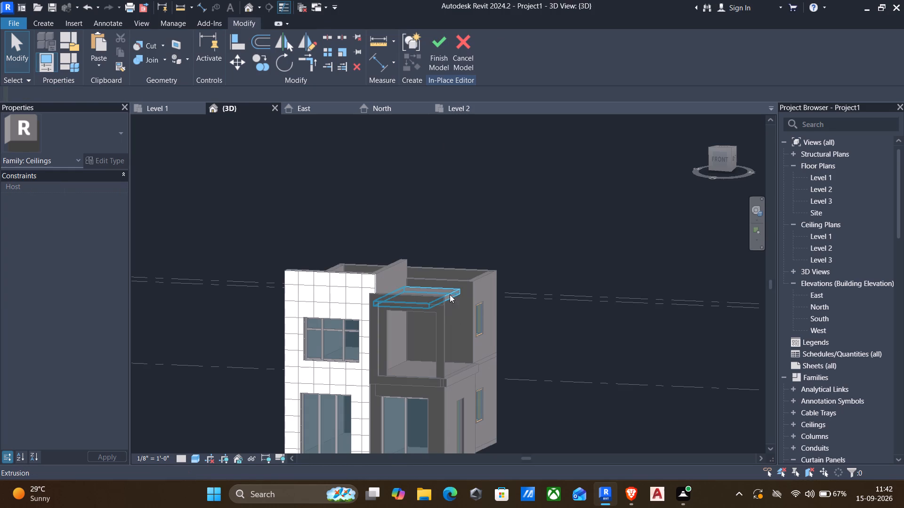
Finish the in-place ceiling model and return to the project.
{"action": "left_click", "coordinate": [448, 294]}
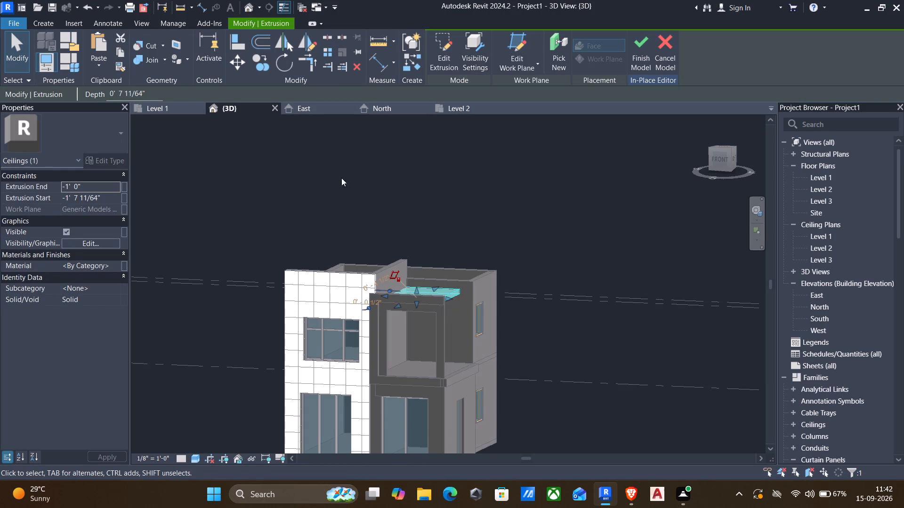
{"action": "key", "text": "Escape"}
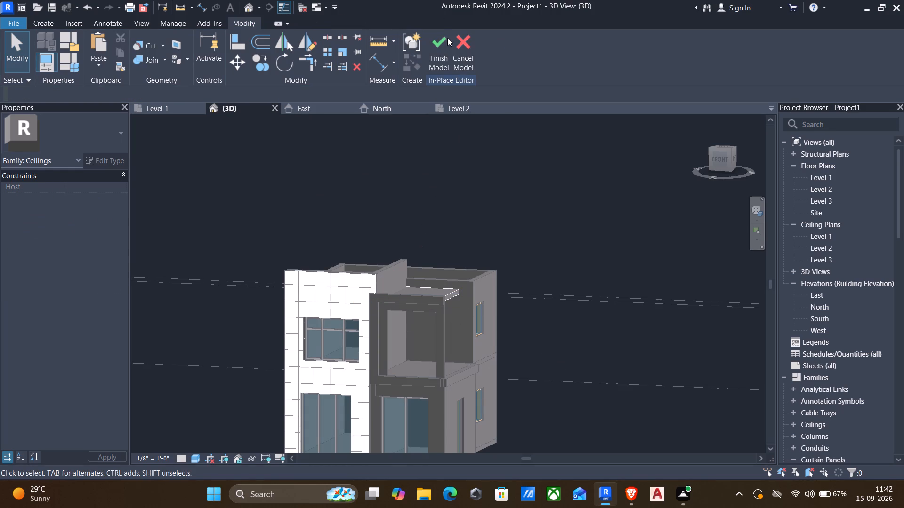
{"action": "key", "text": "Escape"}
{"action": "left_click", "coordinate": [442, 44]}
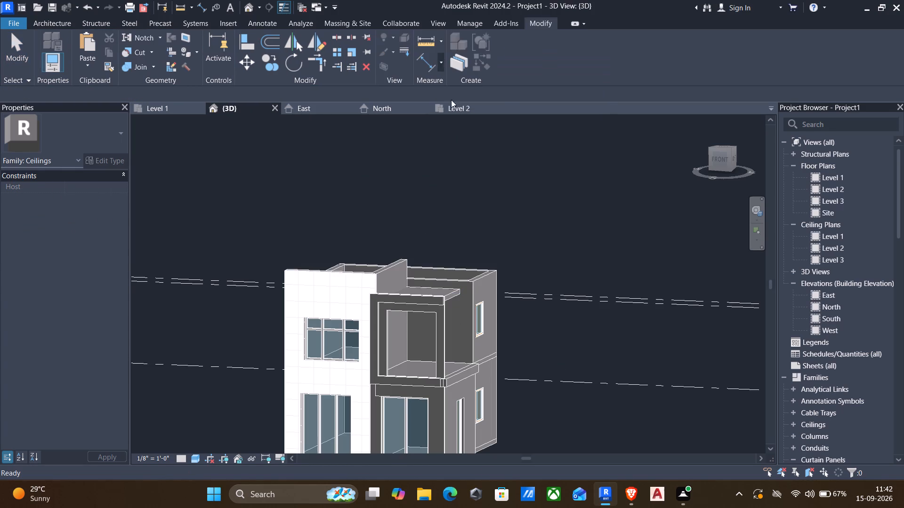
Reopen the ceiling slab behind the portal for in-place editing.
{"action": "left_click", "coordinate": [445, 293]}
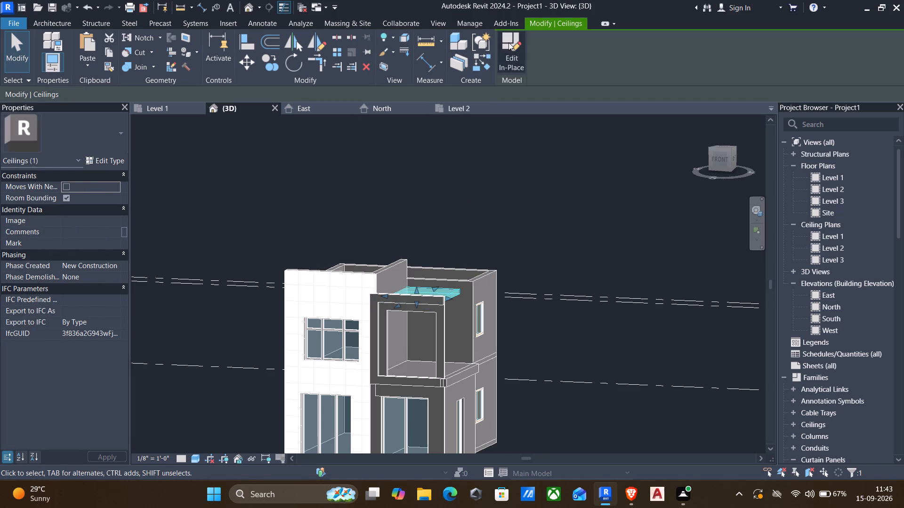
{"action": "left_click", "coordinate": [508, 43]}
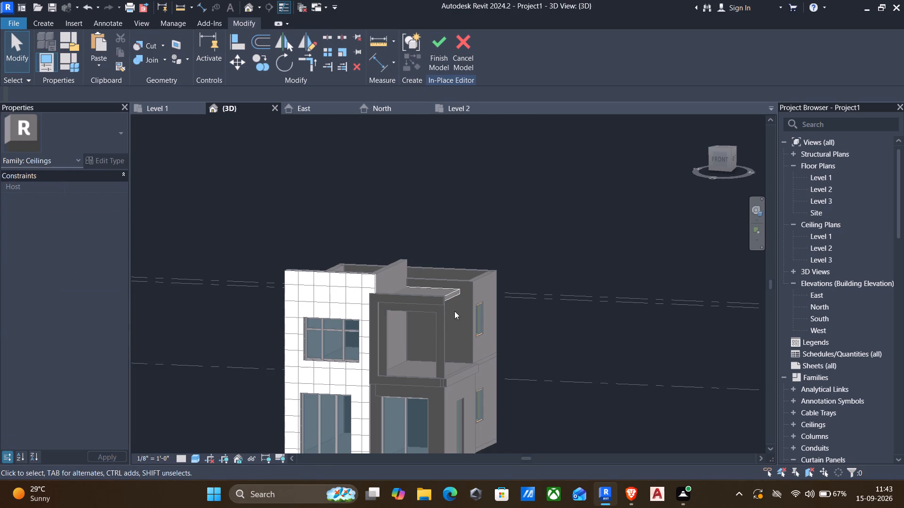
{"action": "middle_click_drag", "start_coordinate": [446, 309], "coordinate": [198, 317], "text": "shift"}
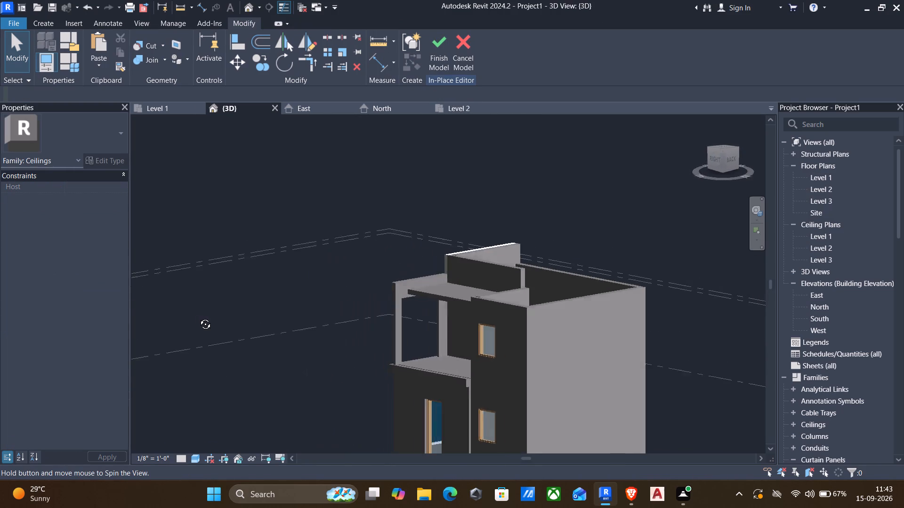
{"action": "middle_click_drag", "start_coordinate": [198, 317], "coordinate": [431, 323], "text": "shift"}
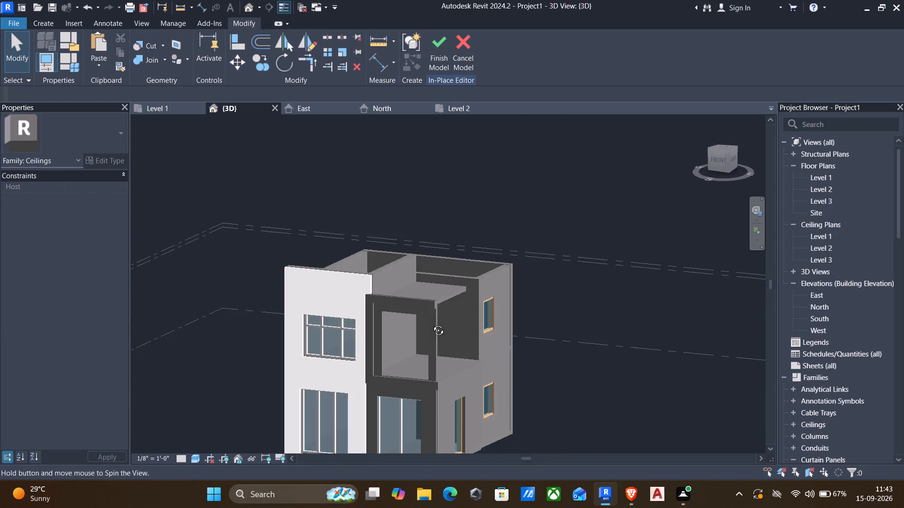
{"action": "middle_click_drag", "start_coordinate": [431, 323], "coordinate": [468, 313], "text": "shift"}
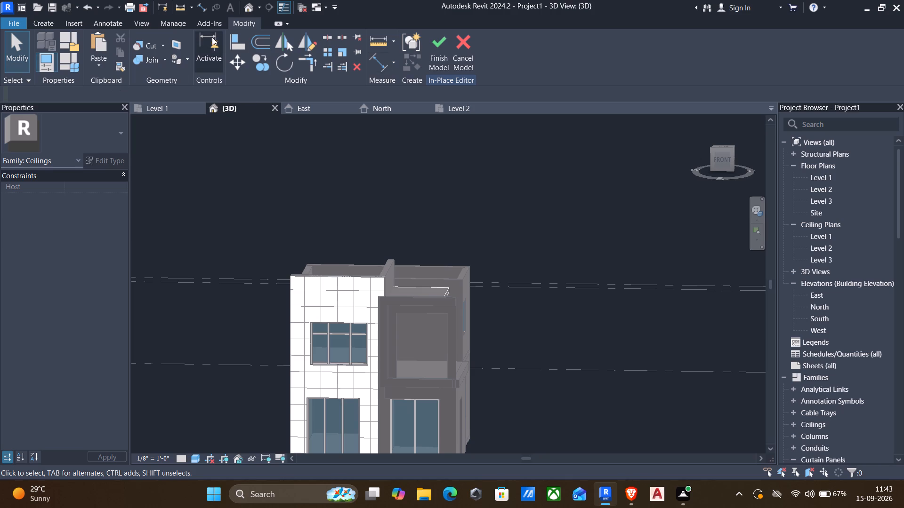
Start a new extrusion in the ceiling model, using the front end face of the 9" side wall as its work plane.
{"action": "left_click", "coordinate": [36, 20]}
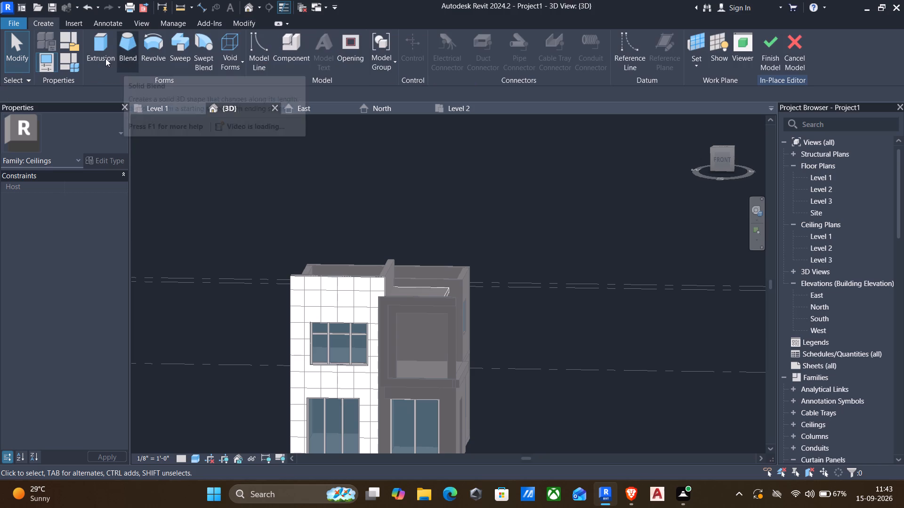
{"action": "left_click", "coordinate": [101, 54]}
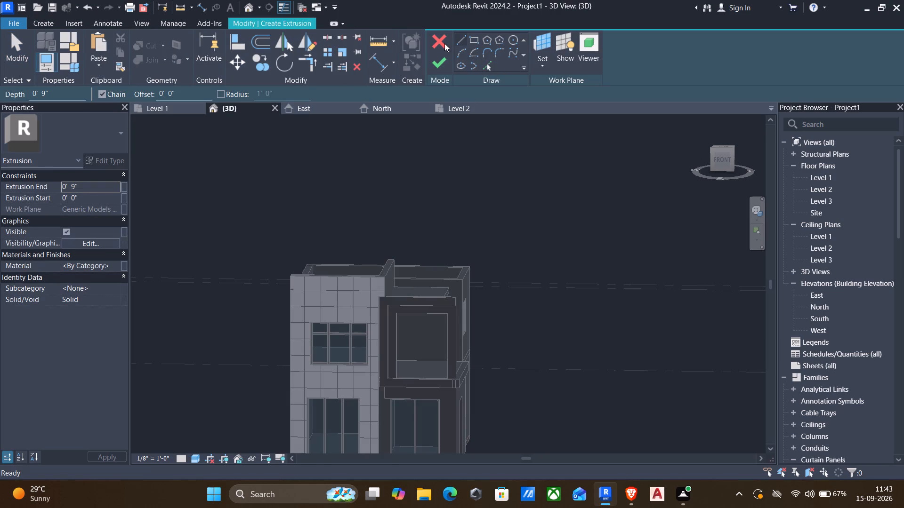
{"action": "left_click", "coordinate": [539, 63]}
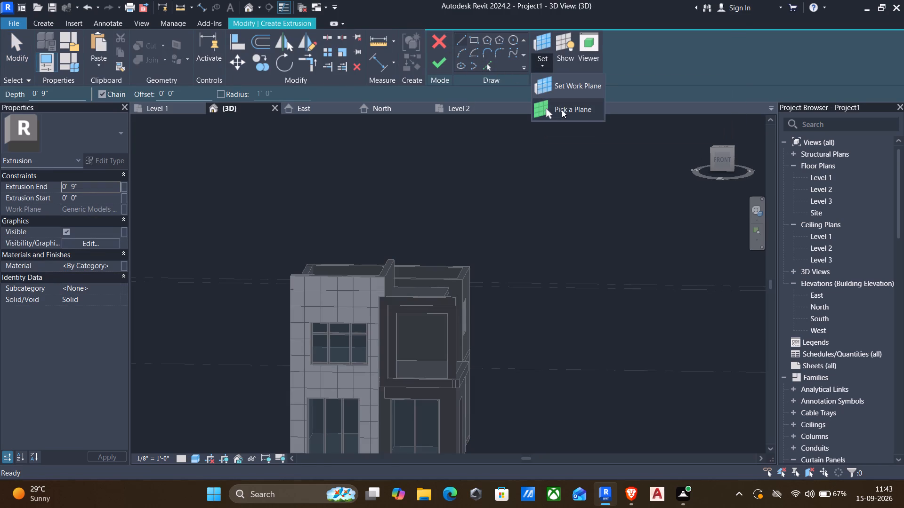
{"action": "left_click", "coordinate": [562, 110]}
{"action": "scroll", "coordinate": [439, 312], "scroll_direction": "up", "scroll_amount": 3}
{"action": "scroll", "coordinate": [464, 255], "scroll_direction": "up", "scroll_amount": 4}
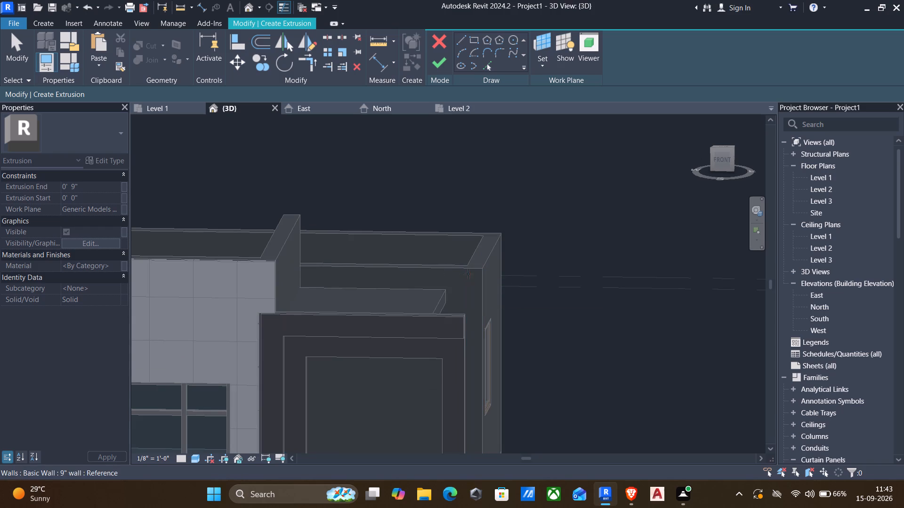
{"action": "left_click", "coordinate": [479, 270]}
{"action": "left_click", "coordinate": [565, 44]}
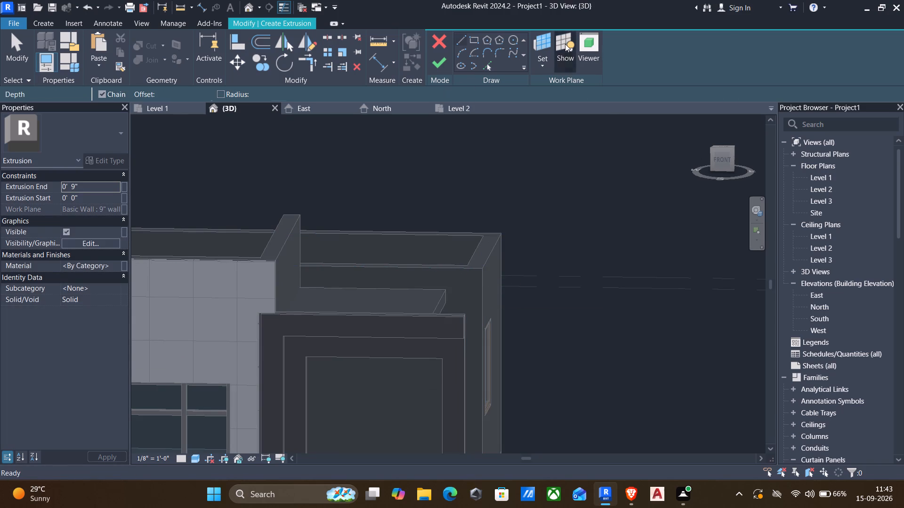
{"action": "scroll", "coordinate": [536, 189], "scroll_direction": "down", "scroll_amount": 1}
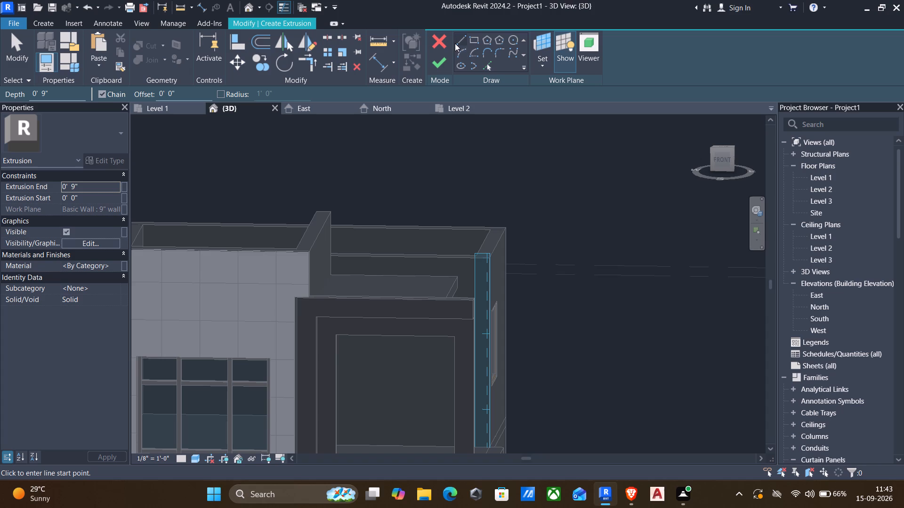
Sketch a rectangle about 5" wide and 1'-10" high down from the outer top corner of the wall's end face.
{"action": "left_click", "coordinate": [469, 40]}
{"action": "scroll", "coordinate": [489, 262], "scroll_direction": "up", "scroll_amount": 3}
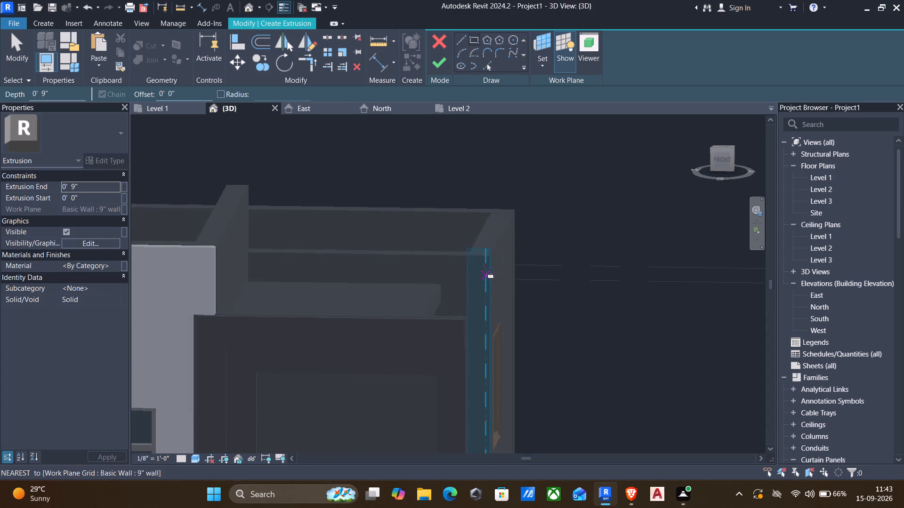
{"action": "left_click", "coordinate": [565, 41]}
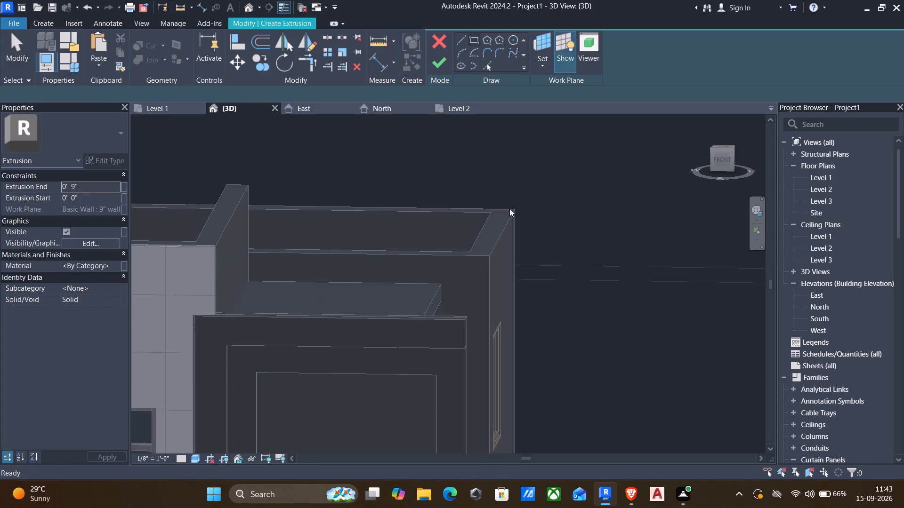
{"action": "left_click", "coordinate": [489, 256]}
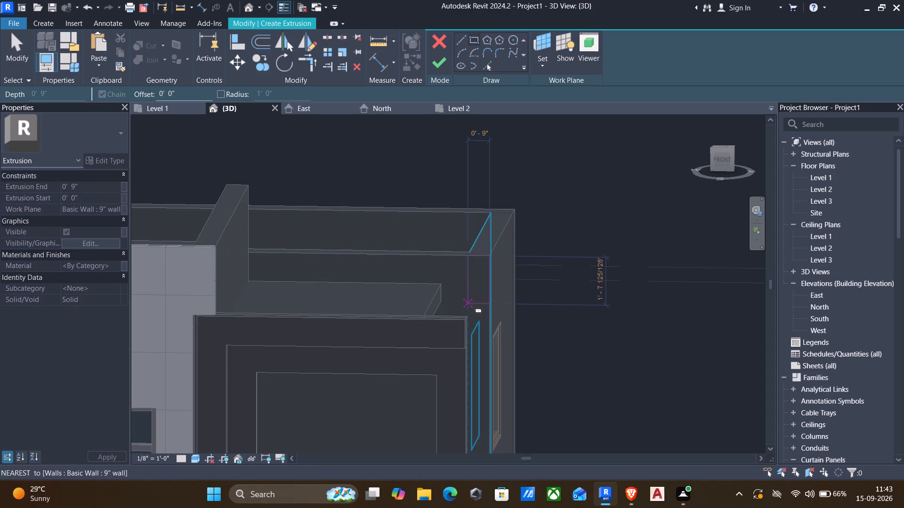
{"action": "left_click", "coordinate": [477, 307]}
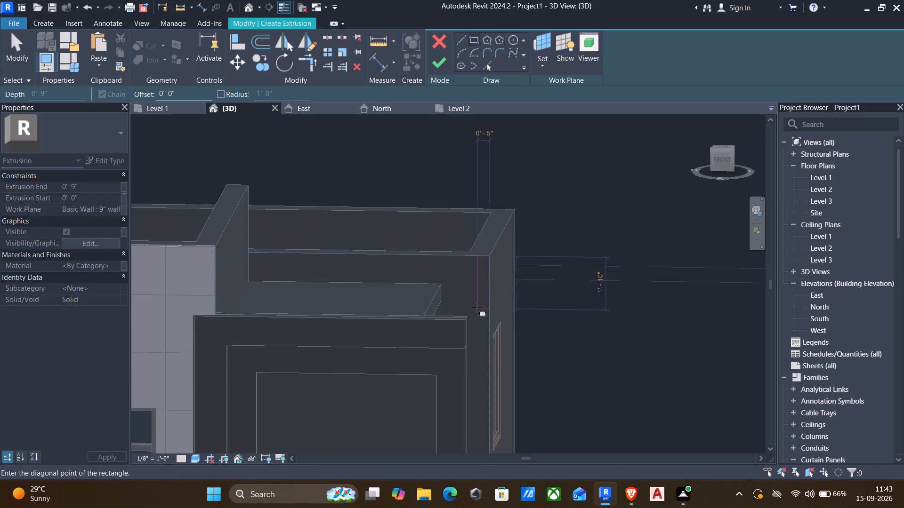
{"action": "key", "text": "Escape"}
{"action": "key", "text": "Escape"}
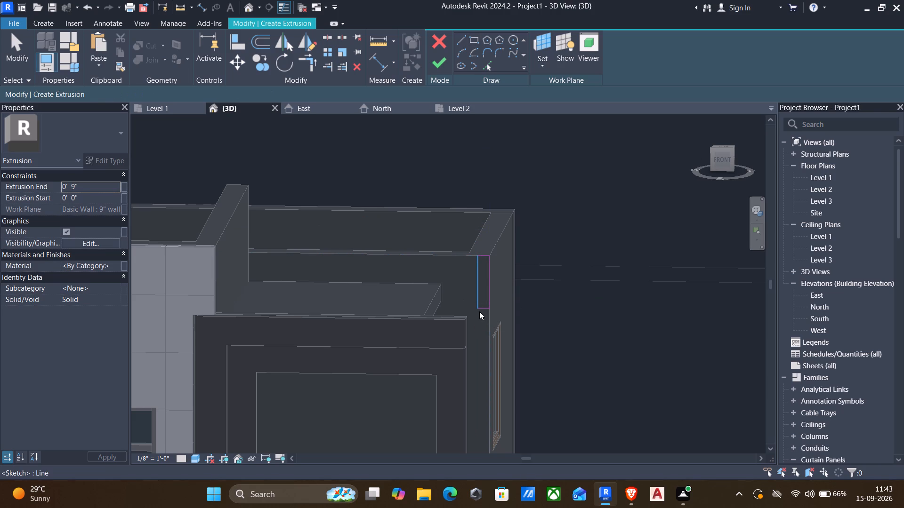
Set the rectangle's width to 4" from the wall's outer edge, undoing any accidental distortion of the sketch.
{"action": "left_click", "coordinate": [477, 299]}
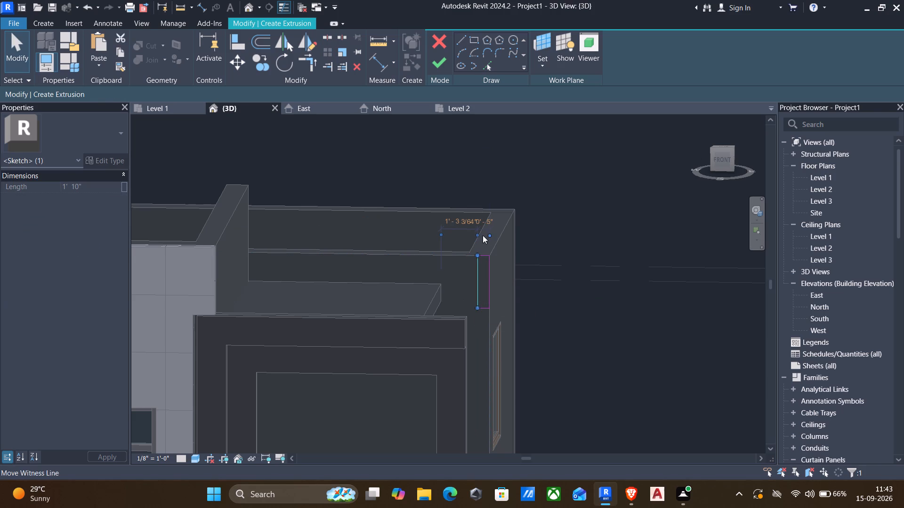
{"action": "left_click", "coordinate": [482, 223]}
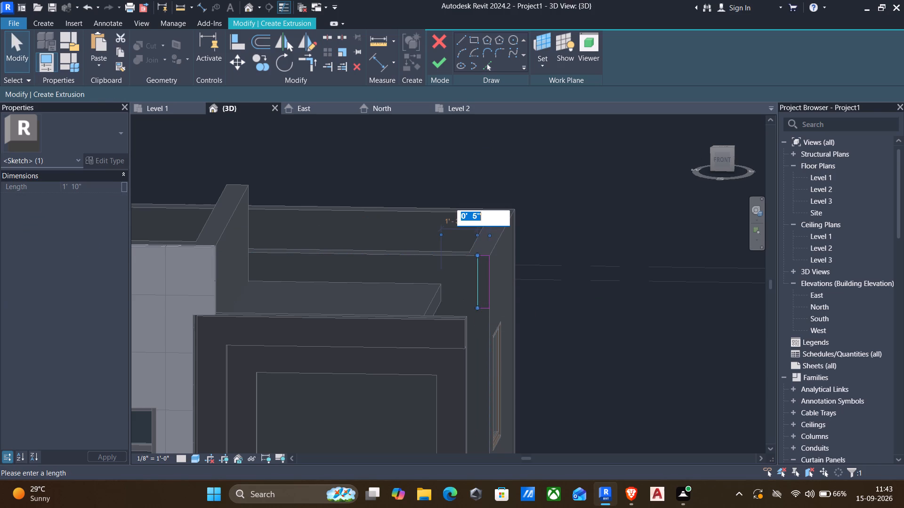
{"action": "key", "text": "6"}
{"action": "key", "text": "BackSpace"}
{"action": "key", "text": "4"}
{"action": "key", "text": "shift+quotedbl"}
{"action": "key", "text": "Return"}
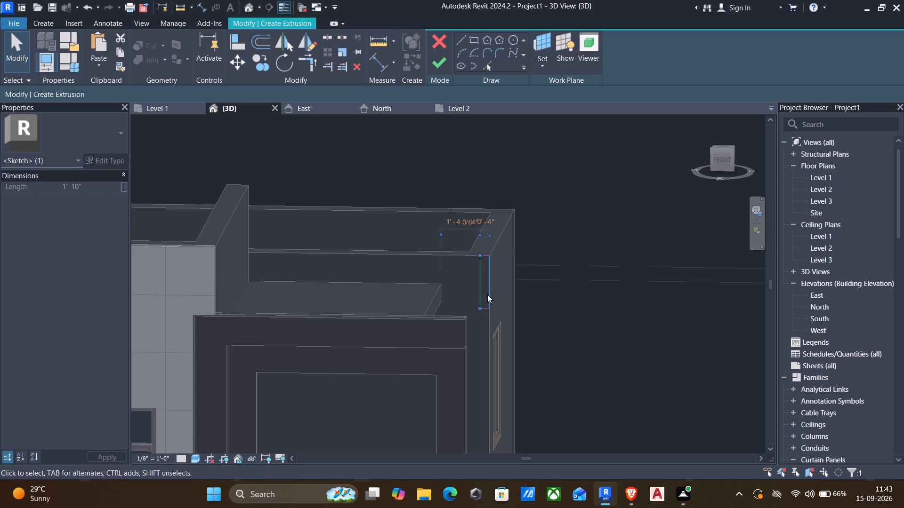
{"action": "left_click", "coordinate": [486, 309]}
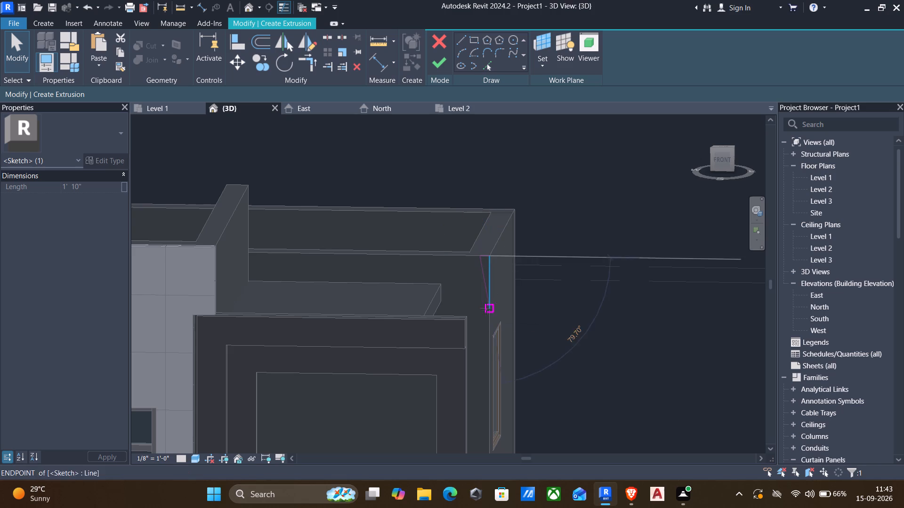
{"action": "key", "text": "ctrl+z"}
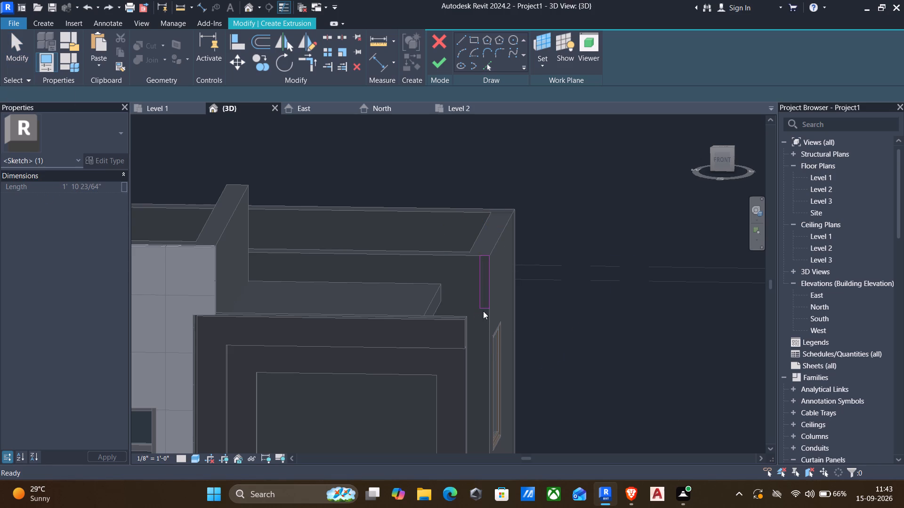
Set the rectangle's height to 2' from the wall top and finish the sketch as a 9" deep extrusion.
{"action": "scroll", "coordinate": [480, 311], "scroll_direction": "up", "scroll_amount": 3}
{"action": "left_click", "coordinate": [486, 308]}
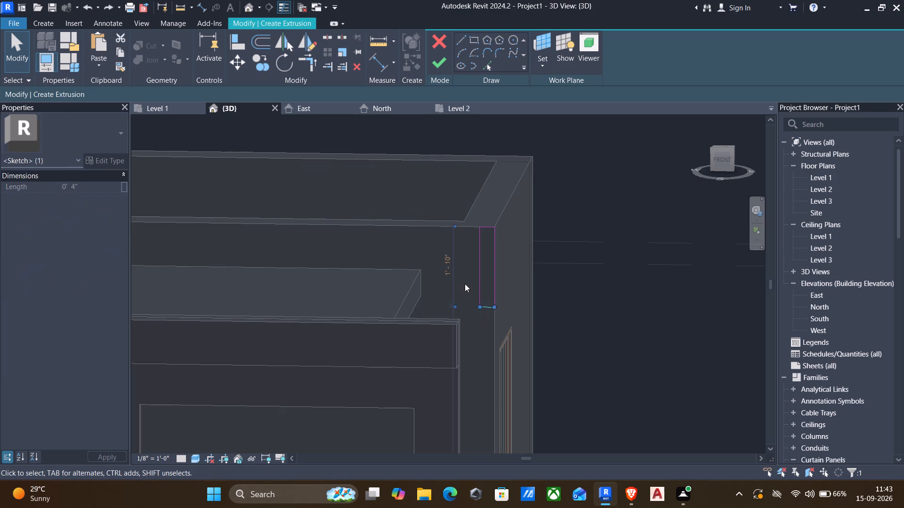
{"action": "left_click", "coordinate": [442, 264]}
{"action": "key", "text": "2"}
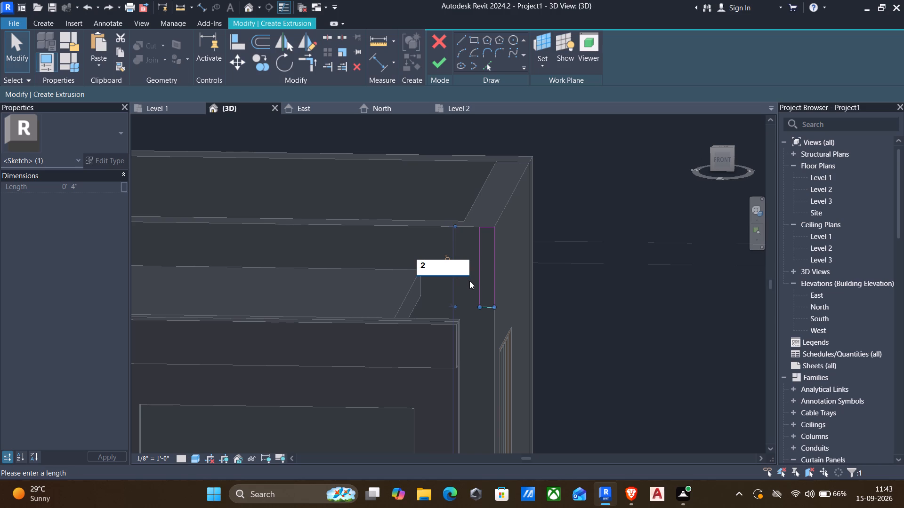
{"action": "key", "text": "apostrophe"}
{"action": "key", "text": "Return"}
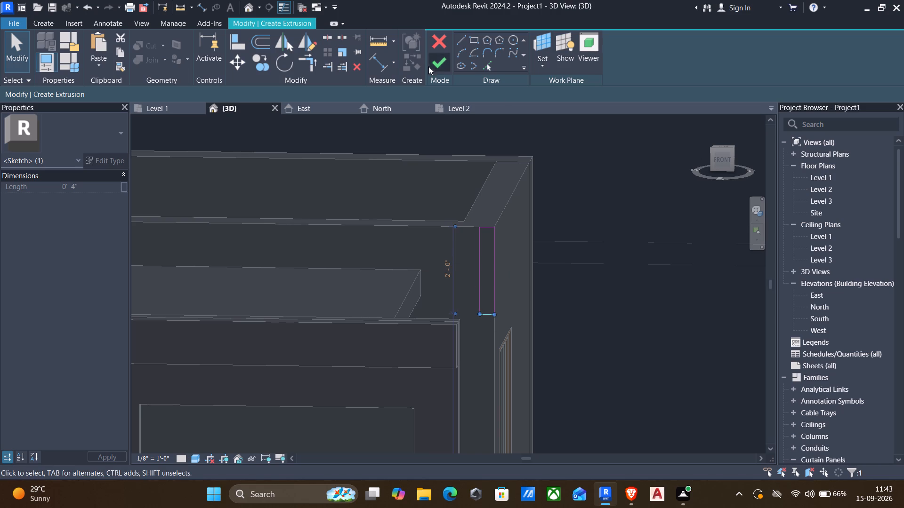
{"action": "left_click", "coordinate": [438, 67]}
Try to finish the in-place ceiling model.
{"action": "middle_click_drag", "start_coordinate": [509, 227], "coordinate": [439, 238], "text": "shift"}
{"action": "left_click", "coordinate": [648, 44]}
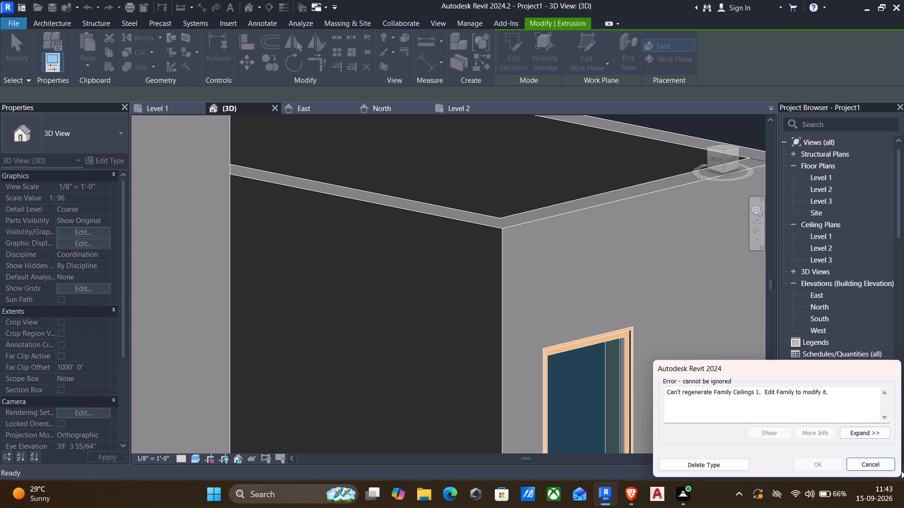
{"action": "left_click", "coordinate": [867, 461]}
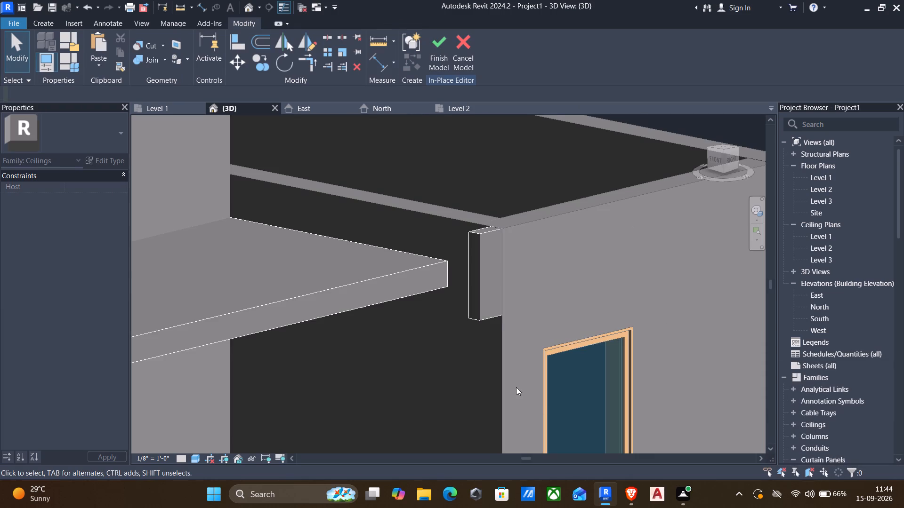
Copy the small block from the wall end to the back of the portal's upper corner, about 23' away, with Constrain off.
{"action": "scroll", "coordinate": [513, 384], "scroll_direction": "down", "scroll_amount": 1}
{"action": "middle_click_drag", "start_coordinate": [513, 372], "coordinate": [474, 376], "text": "shift"}
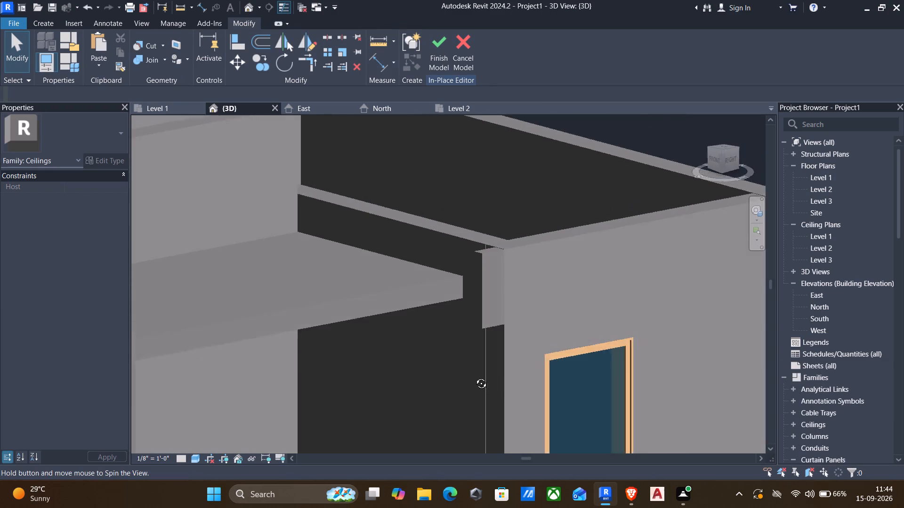
{"action": "middle_click_drag", "start_coordinate": [474, 376], "coordinate": [245, 358], "text": "shift"}
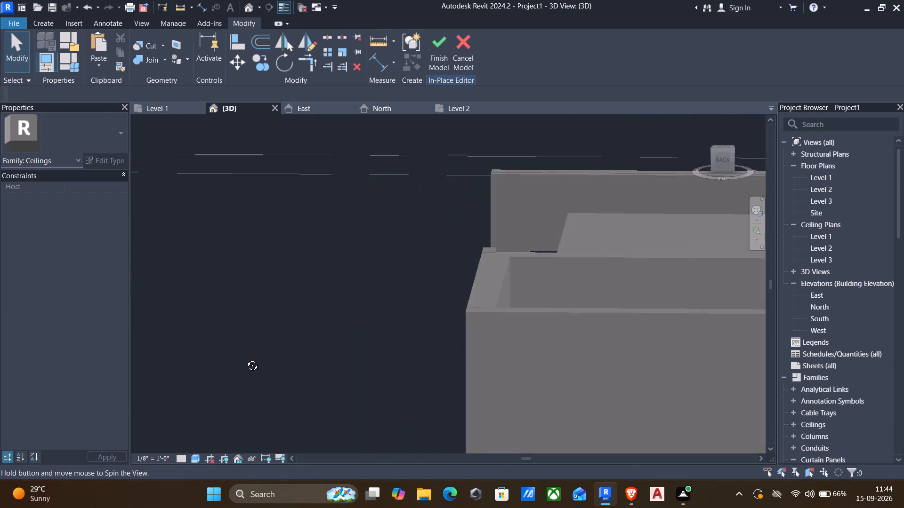
{"action": "middle_click_drag", "start_coordinate": [245, 358], "coordinate": [367, 358], "text": "shift"}
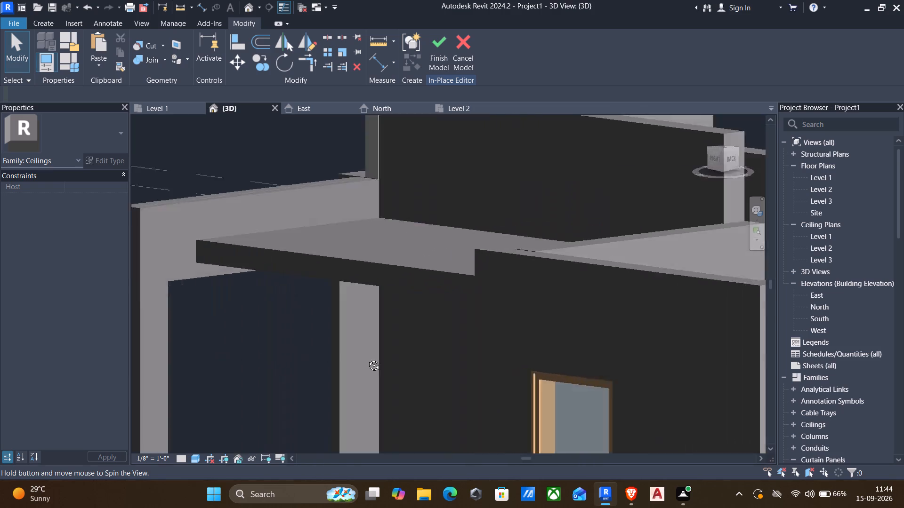
{"action": "middle_click_drag", "start_coordinate": [367, 358], "coordinate": [448, 386], "text": "shift"}
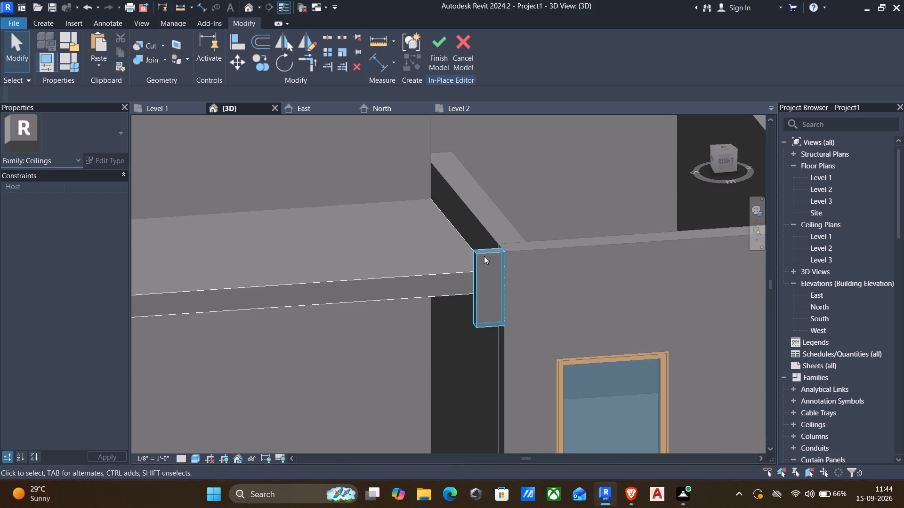
{"action": "left_click", "coordinate": [484, 255]}
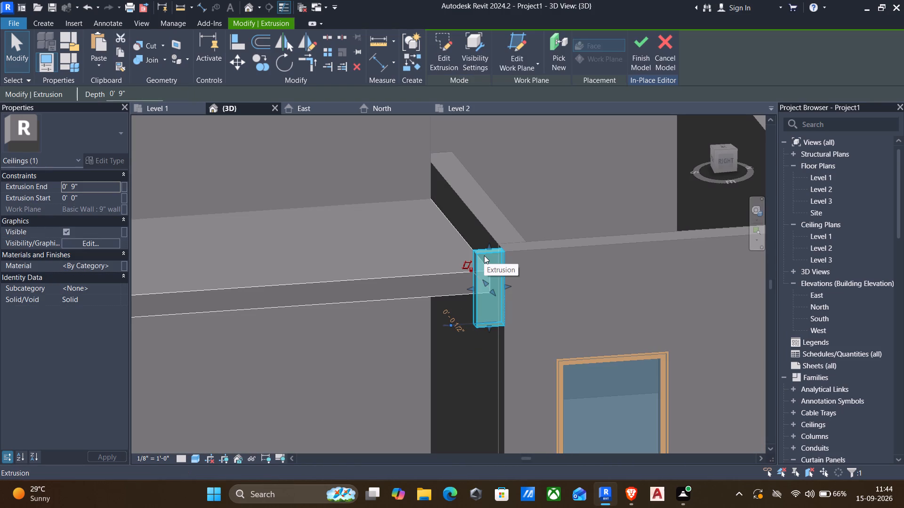
{"action": "key", "text": "c"}
{"action": "key", "text": "o"}
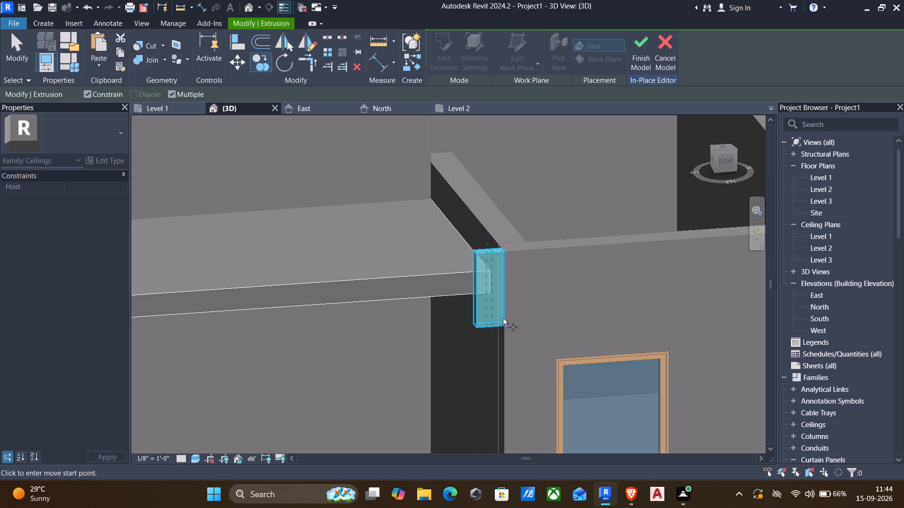
{"action": "left_click", "coordinate": [494, 326]}
{"action": "scroll", "coordinate": [430, 329], "scroll_direction": "down", "scroll_amount": 2}
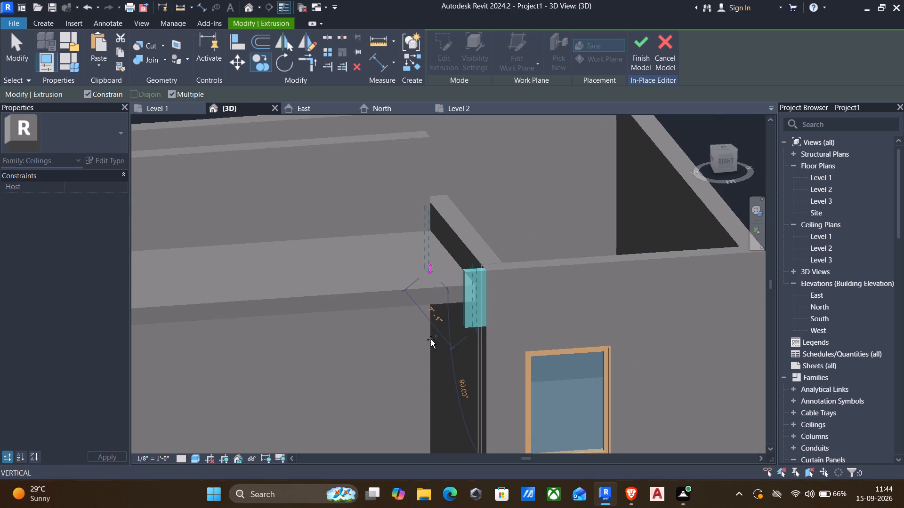
{"action": "middle_click_drag", "start_coordinate": [411, 334], "coordinate": [387, 291]}
{"action": "middle_click_drag", "start_coordinate": [395, 293], "coordinate": [315, 301], "text": "shift"}
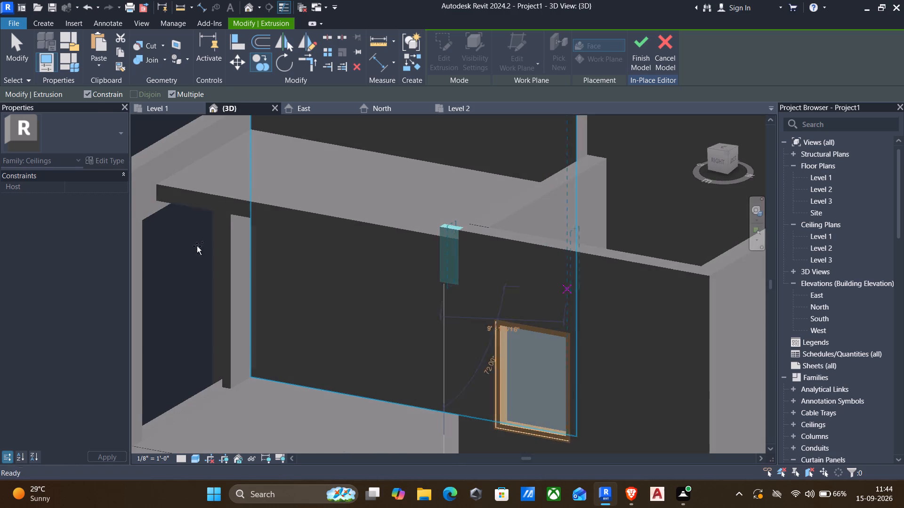
{"action": "left_click", "coordinate": [90, 95]}
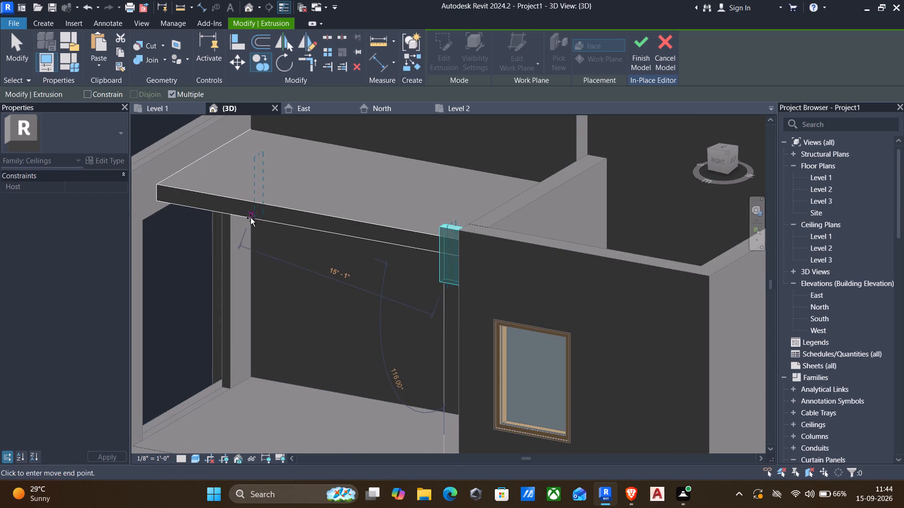
{"action": "middle_click_drag", "start_coordinate": [250, 218], "coordinate": [340, 238]}
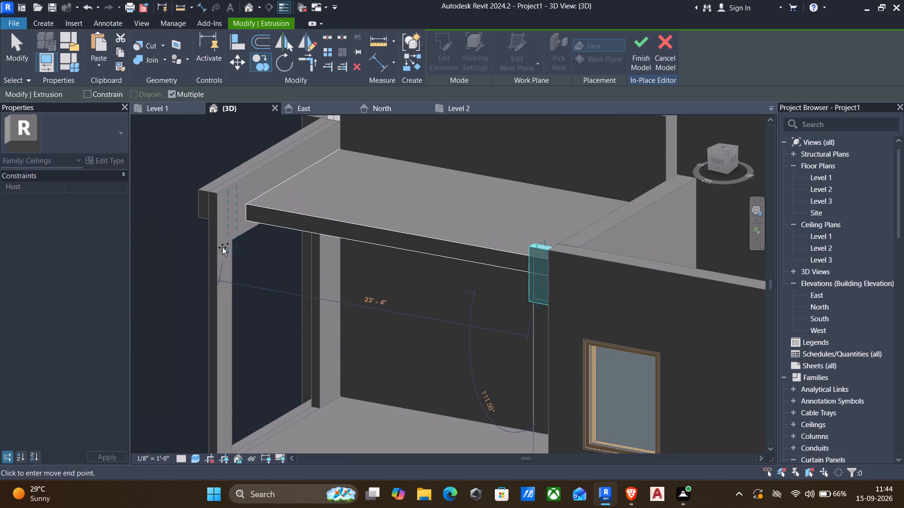
{"action": "left_click", "coordinate": [218, 248]}
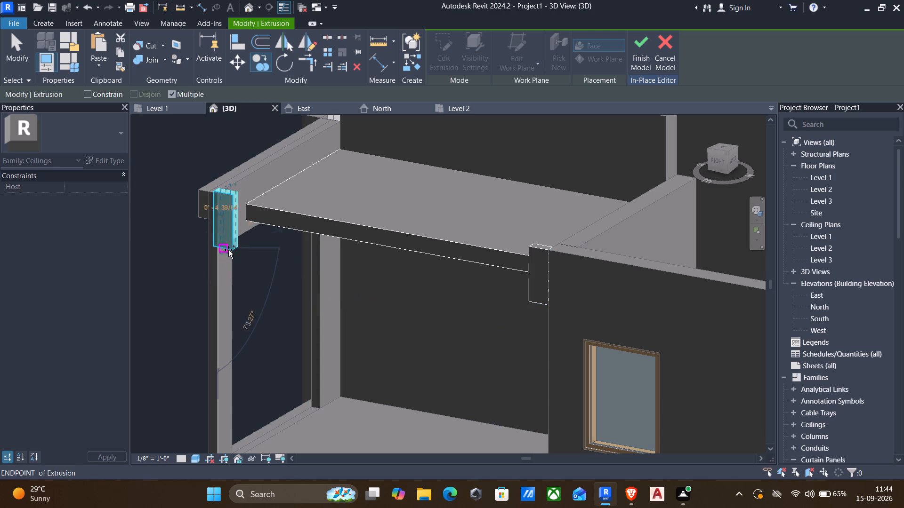
{"action": "key", "text": "Escape"}
{"action": "key", "text": "Escape"}
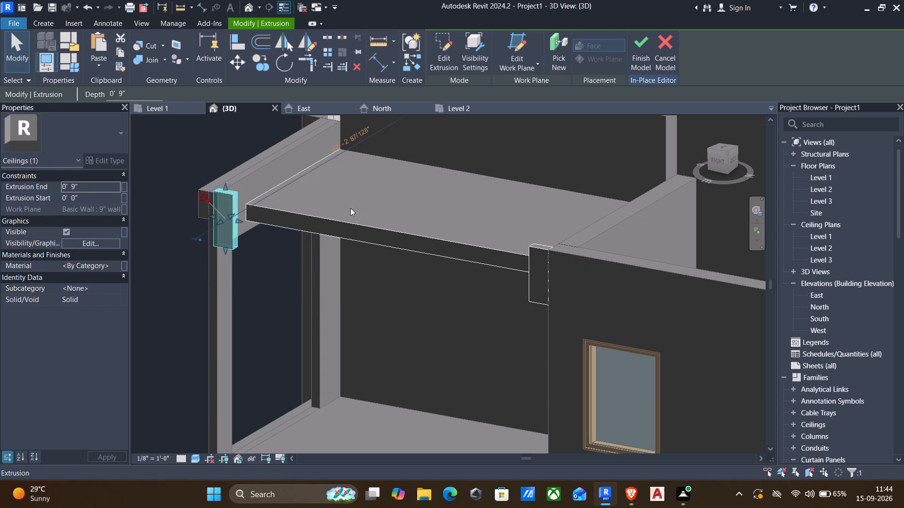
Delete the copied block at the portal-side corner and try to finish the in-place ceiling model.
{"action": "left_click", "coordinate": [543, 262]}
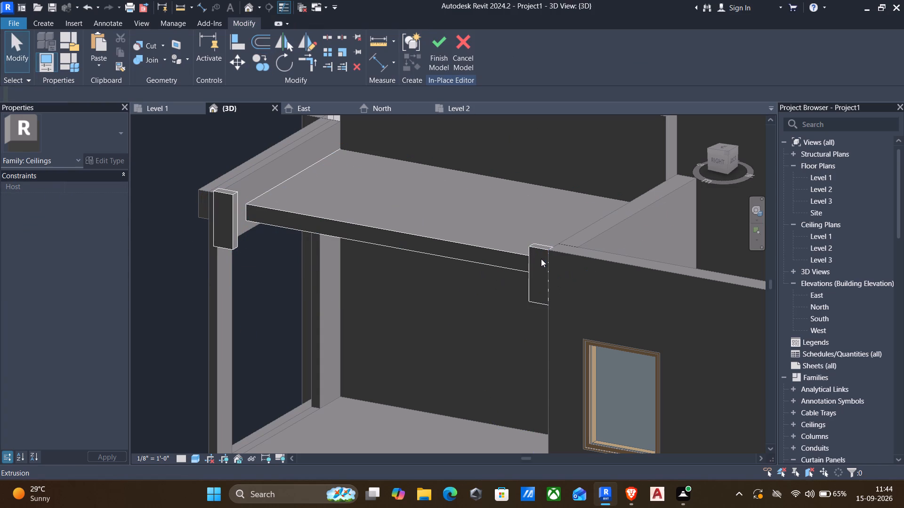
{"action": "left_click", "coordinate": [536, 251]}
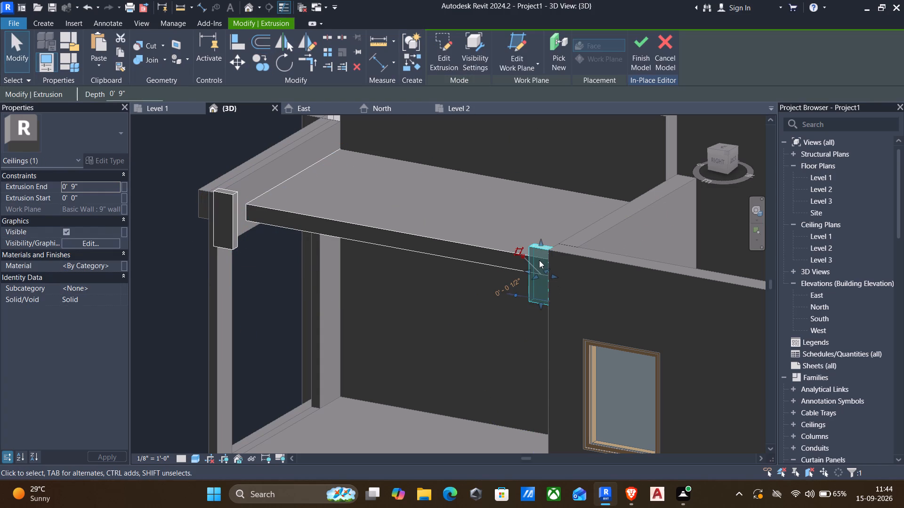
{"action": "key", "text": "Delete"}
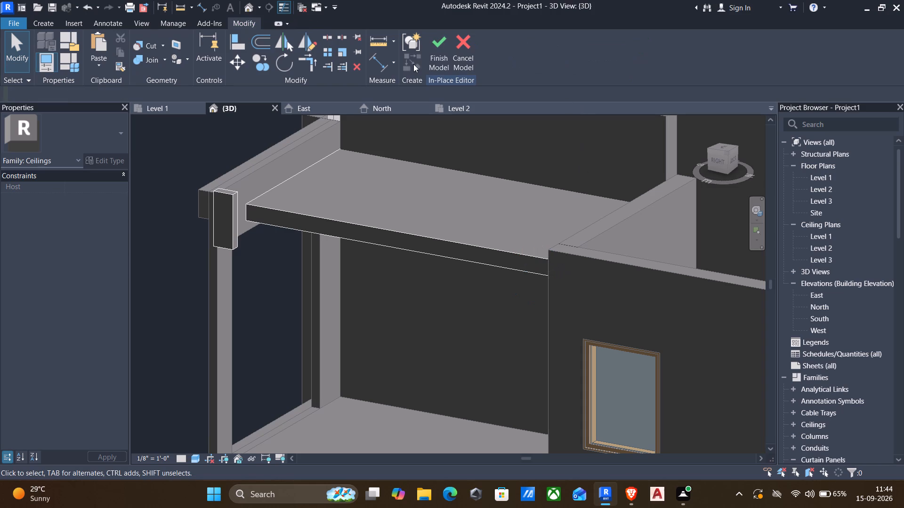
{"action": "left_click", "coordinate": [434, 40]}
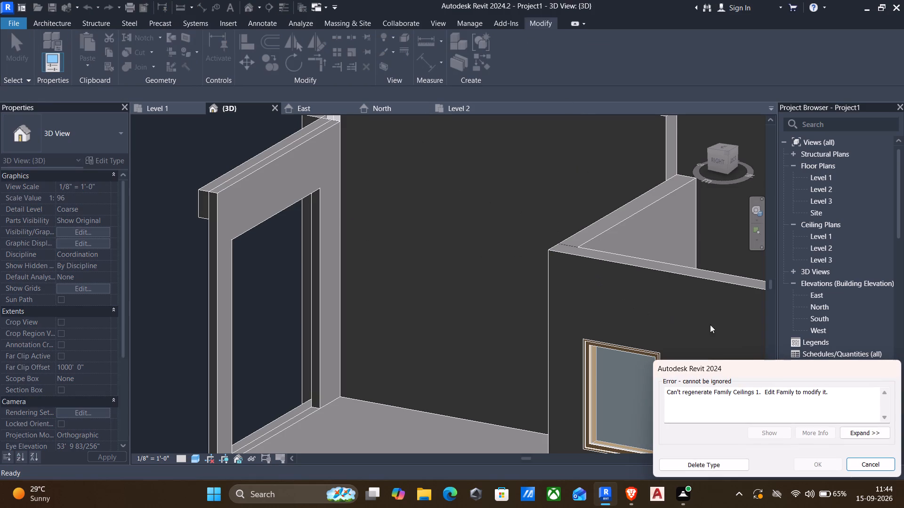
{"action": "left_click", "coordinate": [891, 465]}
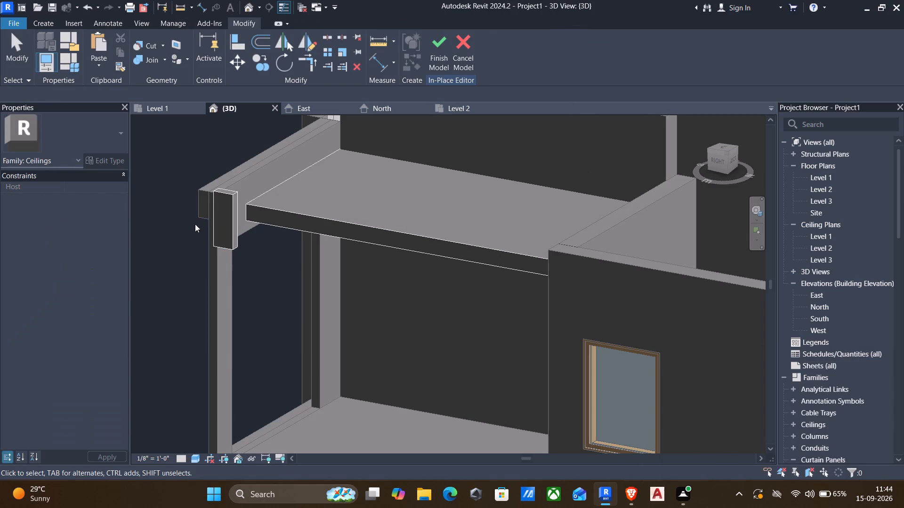
Quit editing the in-place ceiling family and discard its changes.
{"action": "middle_click_drag", "start_coordinate": [233, 271], "coordinate": [175, 273], "text": "shift"}
{"action": "scroll", "coordinate": [223, 240], "scroll_direction": "down", "scroll_amount": 6}
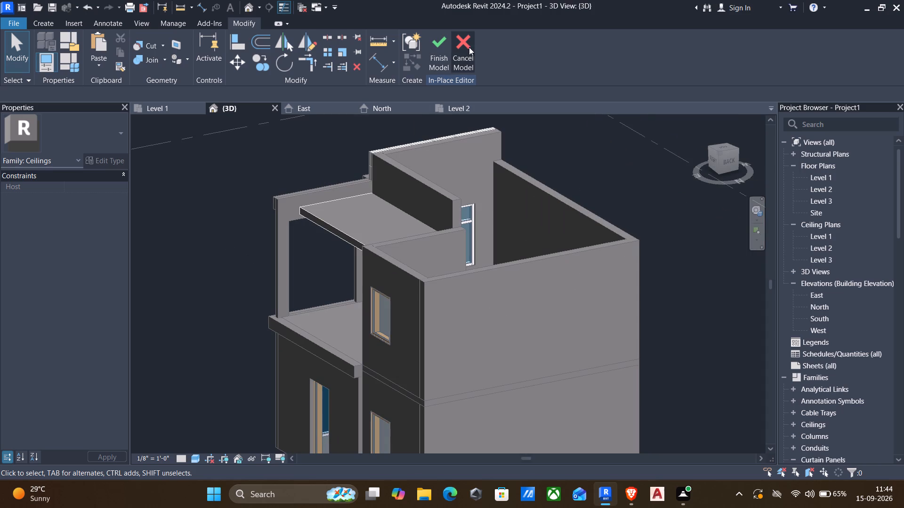
{"action": "left_click", "coordinate": [464, 44]}
{"action": "left_click", "coordinate": [493, 262]}
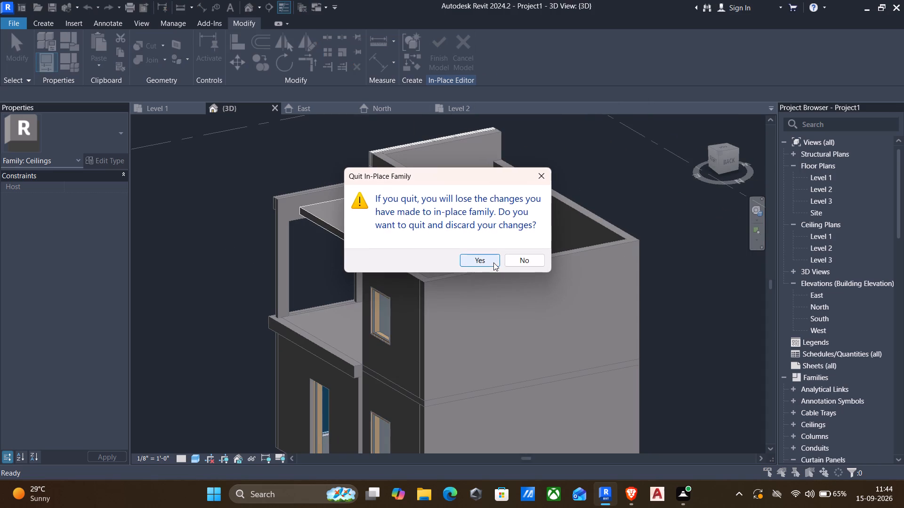
Stretch the in-place ceiling slab's free side outward to the outer edge of the front portal.
{"action": "middle_click_drag", "start_coordinate": [383, 303], "coordinate": [359, 305], "text": "shift"}
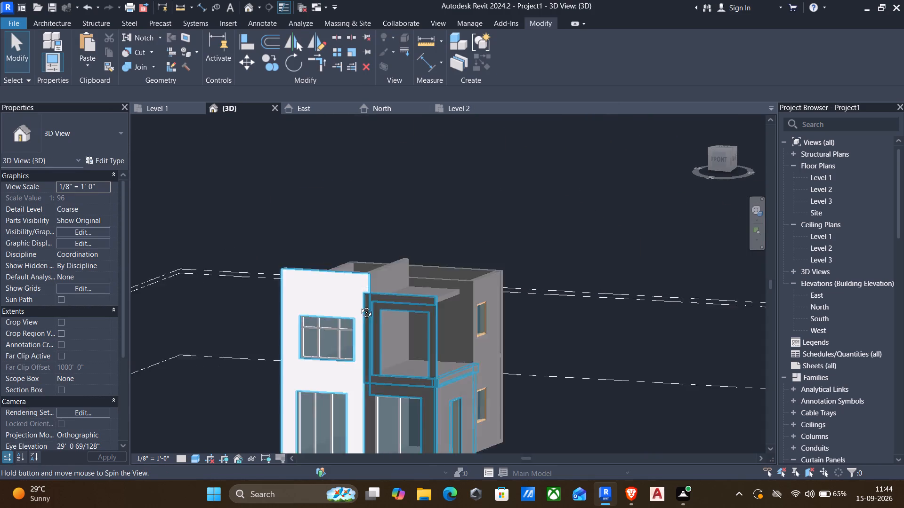
{"action": "middle_click_drag", "start_coordinate": [359, 305], "coordinate": [178, 324], "text": "shift"}
{"action": "middle_click_drag", "start_coordinate": [427, 284], "coordinate": [417, 285]}
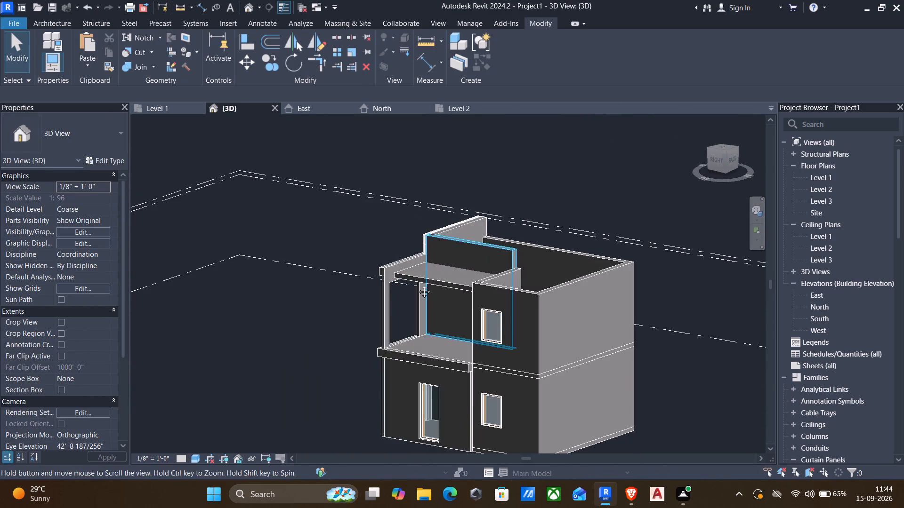
{"action": "middle_click_drag", "start_coordinate": [417, 285], "coordinate": [380, 287]}
{"action": "scroll", "coordinate": [426, 270], "scroll_direction": "up", "scroll_amount": 3}
{"action": "middle_click_drag", "start_coordinate": [431, 270], "coordinate": [406, 276]}
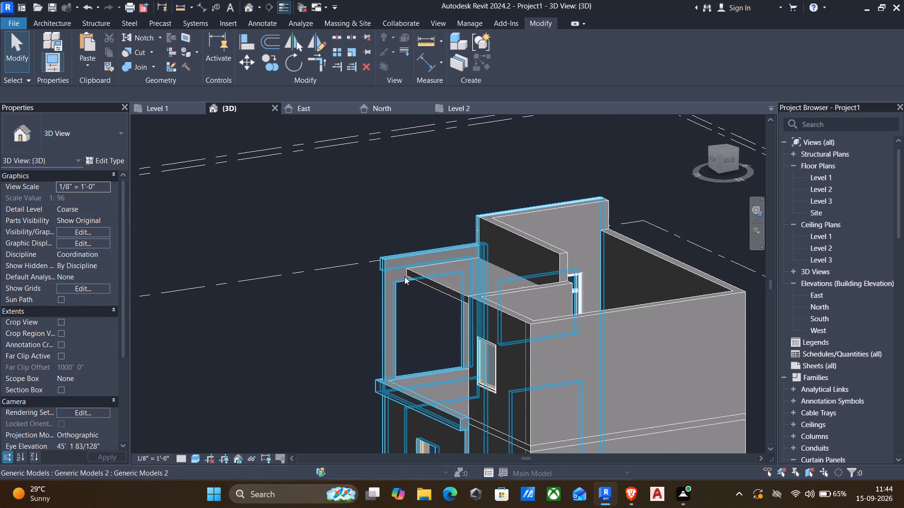
{"action": "middle_click_drag", "start_coordinate": [415, 289], "coordinate": [392, 292], "text": "shift"}
{"action": "scroll", "coordinate": [429, 296], "scroll_direction": "up", "scroll_amount": 7}
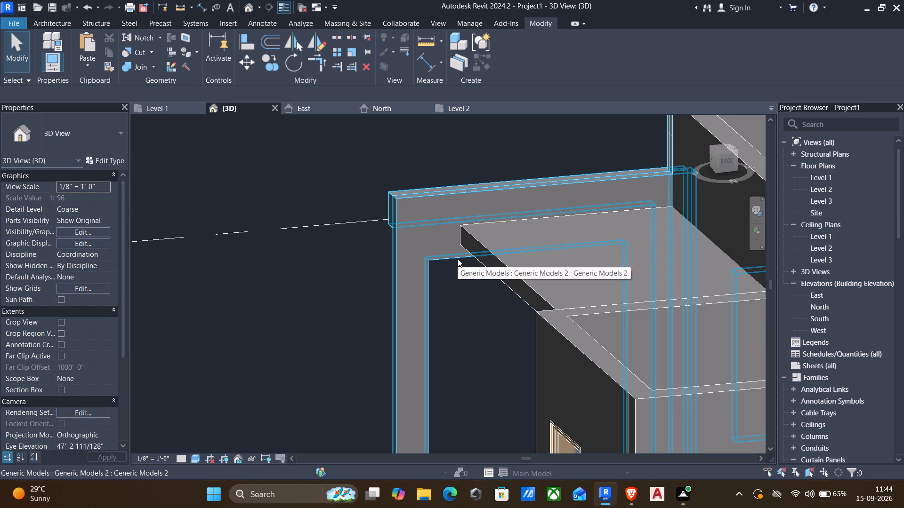
{"action": "middle_click_drag", "start_coordinate": [457, 262], "coordinate": [736, 245], "text": "shift"}
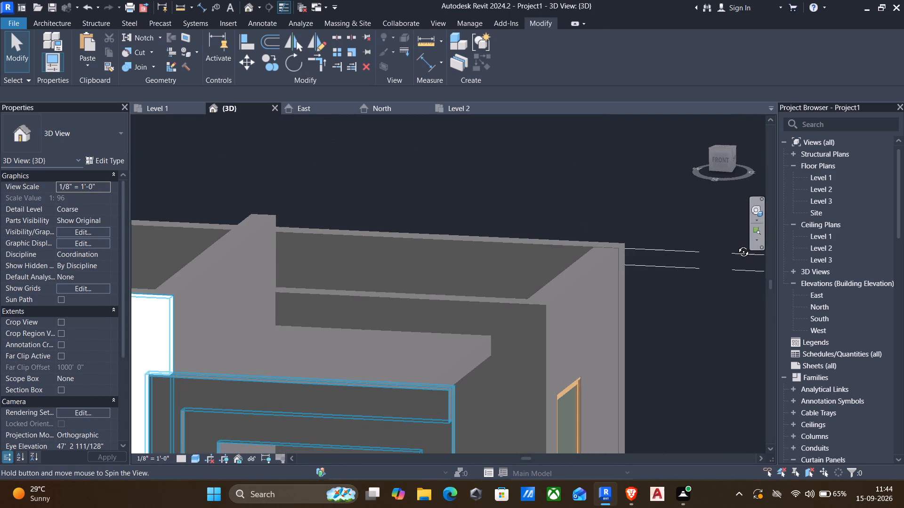
{"action": "middle_click_drag", "start_coordinate": [736, 245], "coordinate": [749, 243], "text": "shift"}
{"action": "scroll", "coordinate": [709, 291], "scroll_direction": "down", "scroll_amount": 1}
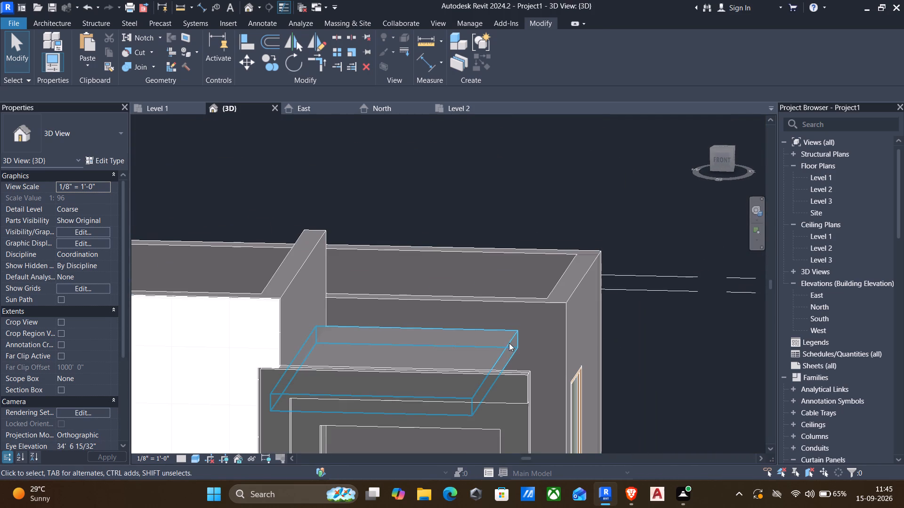
{"action": "left_click", "coordinate": [510, 343]}
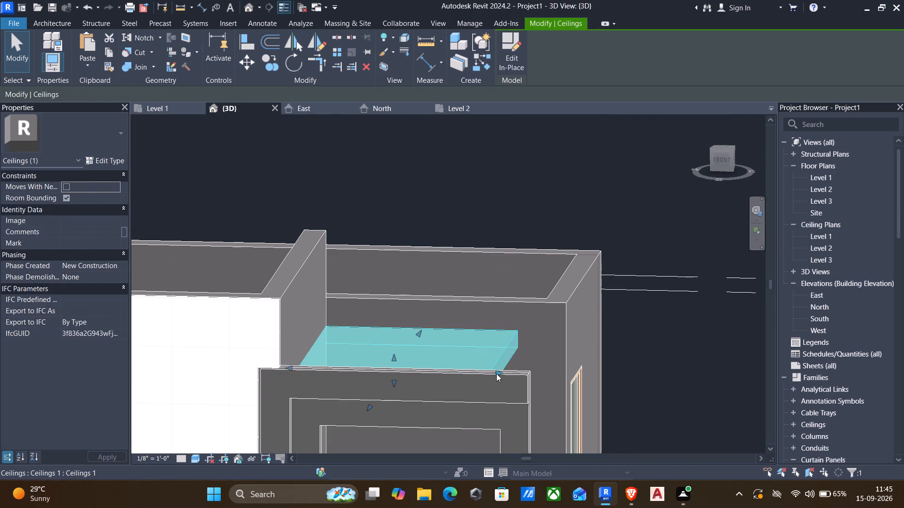
{"action": "left_click_drag", "start_coordinate": [496, 373], "coordinate": [518, 375]}
{"action": "key", "text": "Escape"}
Examine the stretched ceiling slab from several sides, checking how it meets the portal and the side wall.
{"action": "scroll", "coordinate": [533, 371], "scroll_direction": "down", "scroll_amount": 1, "text": "shift"}
{"action": "middle_click_drag", "start_coordinate": [533, 371], "coordinate": [557, 347], "text": "shift"}
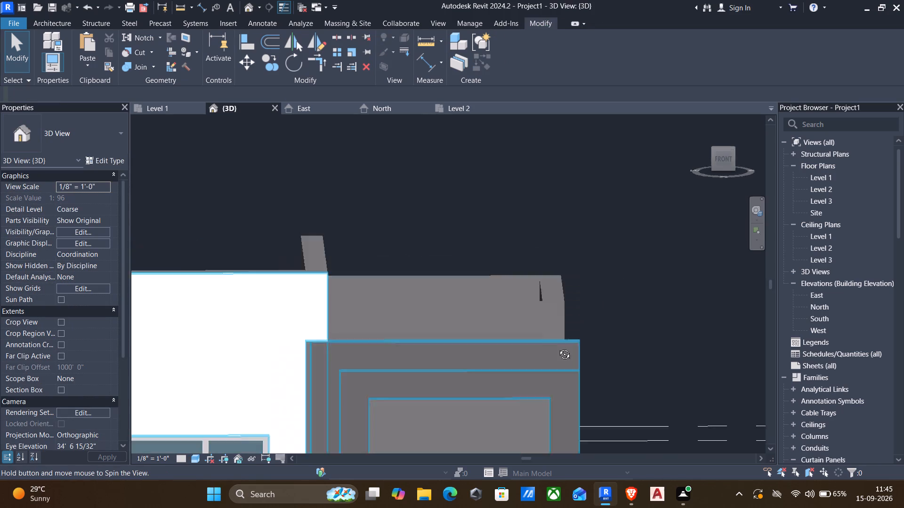
{"action": "middle_click_drag", "start_coordinate": [557, 347], "coordinate": [358, 345], "text": "shift"}
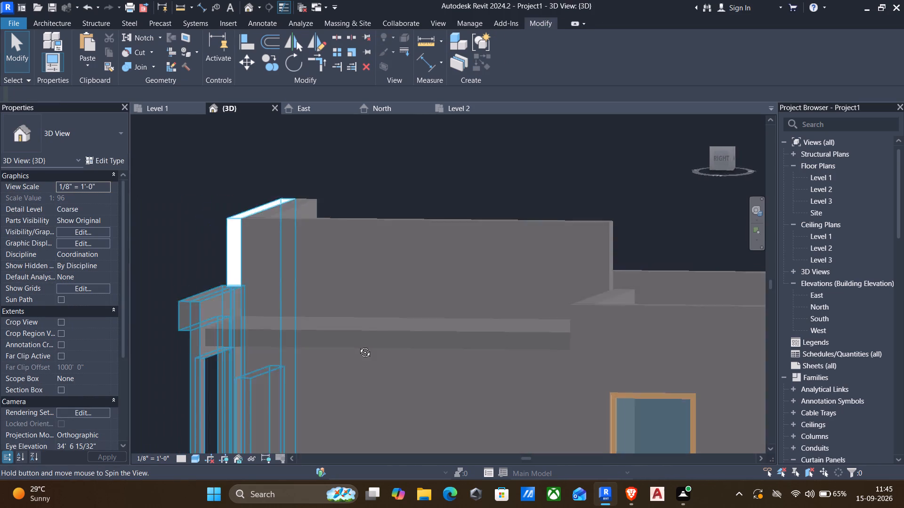
{"action": "middle_click_drag", "start_coordinate": [358, 345], "coordinate": [466, 300], "text": "shift"}
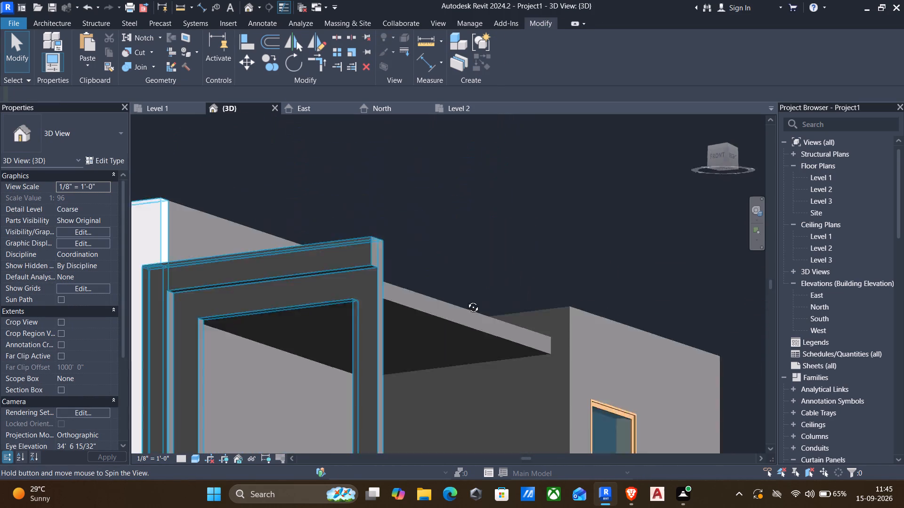
{"action": "middle_click_drag", "start_coordinate": [466, 300], "coordinate": [413, 355], "text": "shift"}
{"action": "scroll", "coordinate": [406, 356], "scroll_direction": "down", "scroll_amount": 2}
{"action": "middle_click_drag", "start_coordinate": [407, 365], "coordinate": [499, 315]}
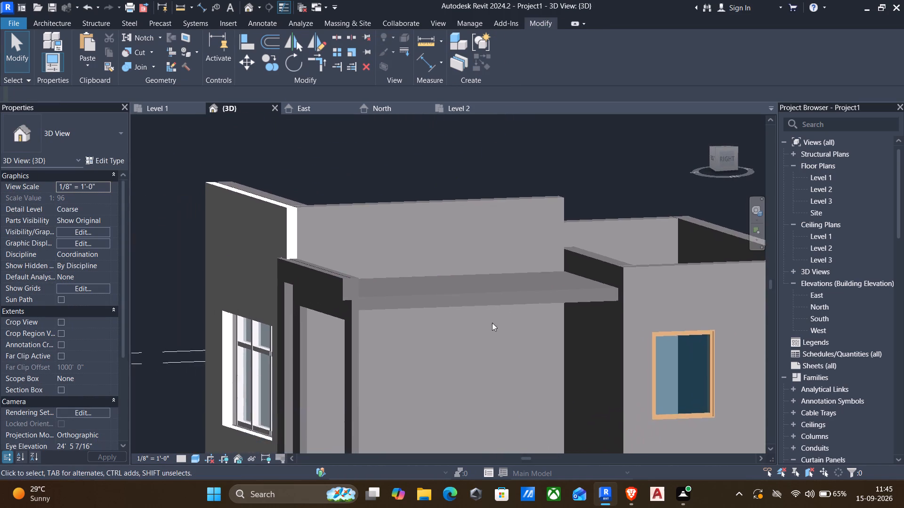
{"action": "middle_click_drag", "start_coordinate": [448, 353], "coordinate": [549, 337], "text": "shift"}
{"action": "scroll", "coordinate": [542, 334], "scroll_direction": "down", "scroll_amount": 2}
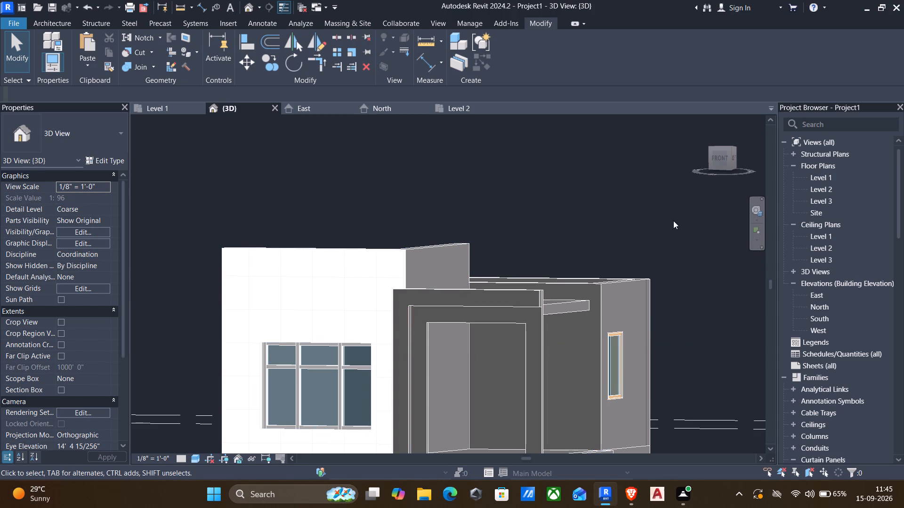
In the Level 2 floor plan, start Door placement and open the English-Imperial > US > Doors > Residential folder for loading a family.
{"action": "double_click", "coordinate": [823, 190]}
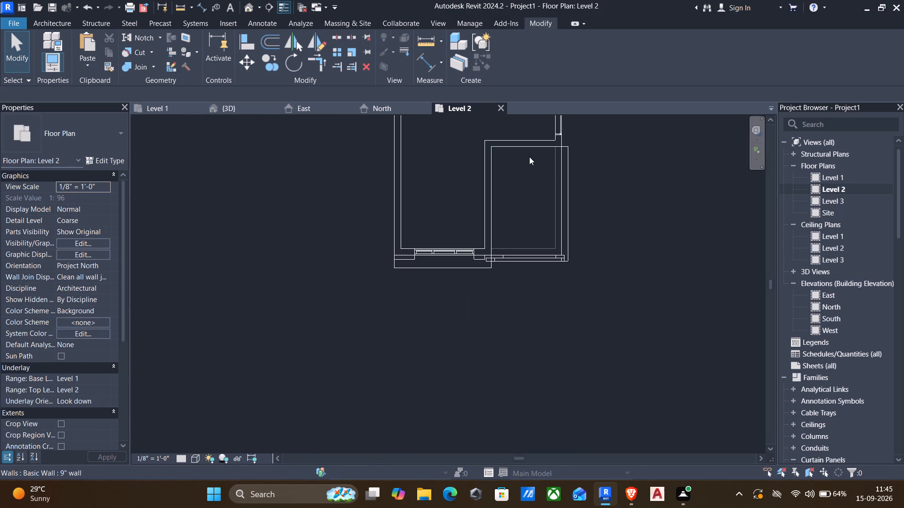
{"action": "left_click", "coordinate": [47, 22]}
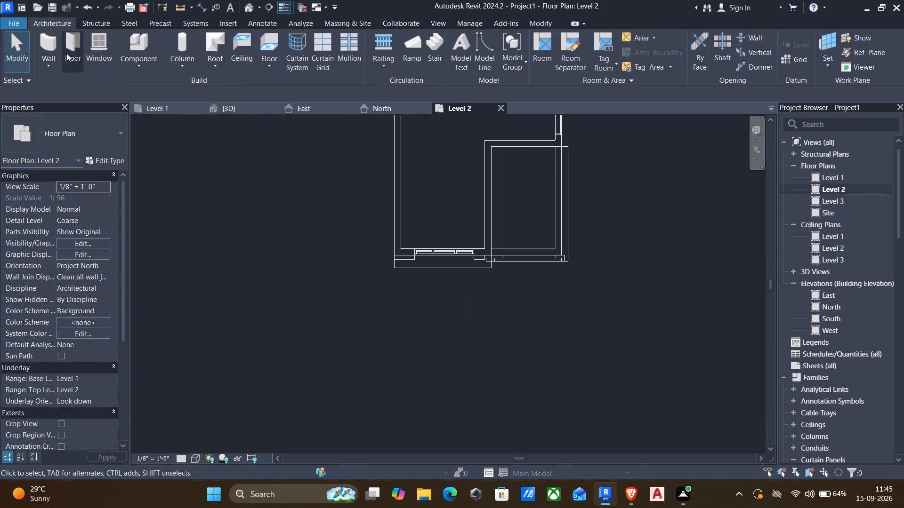
{"action": "left_click", "coordinate": [68, 48]}
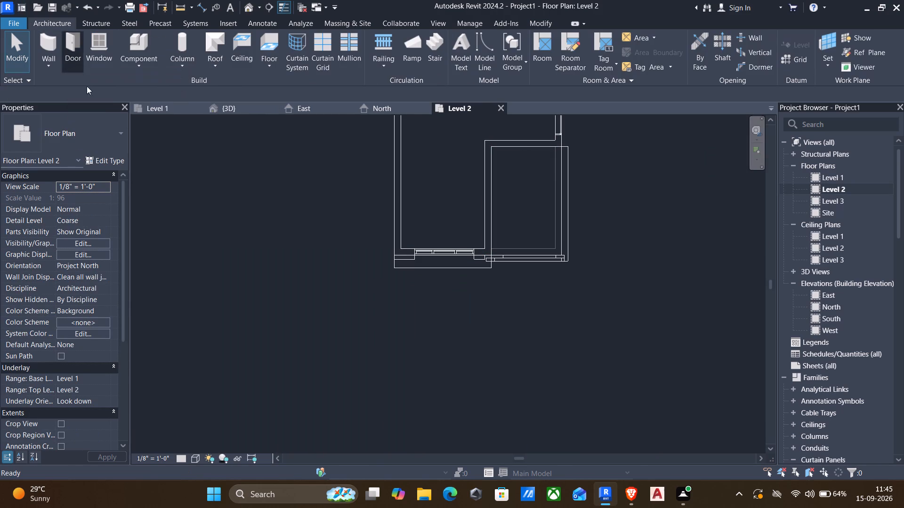
{"action": "left_click", "coordinate": [503, 62]}
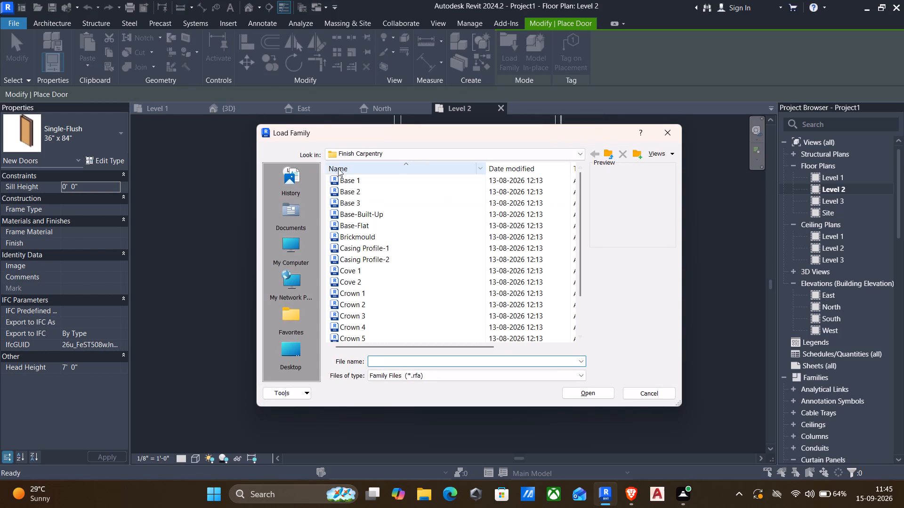
{"action": "left_click", "coordinate": [605, 151]}
{"action": "left_click", "coordinate": [605, 151]}
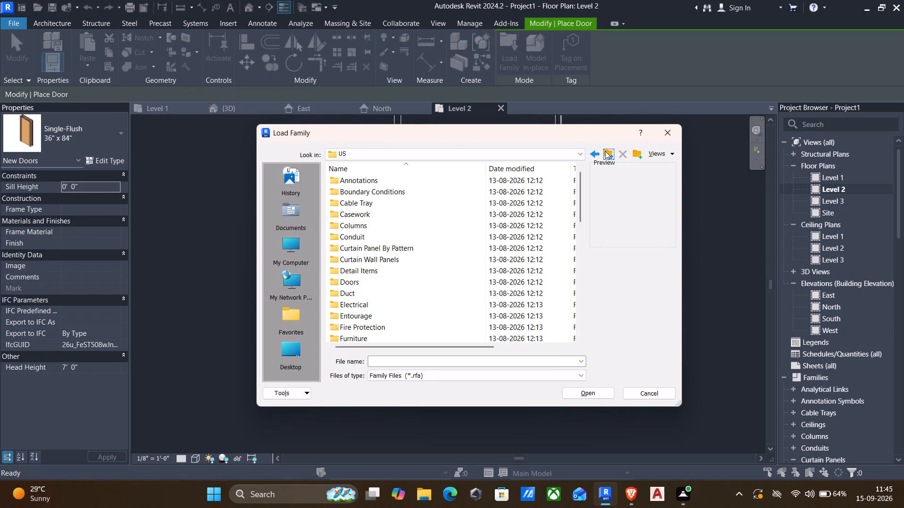
{"action": "left_click", "coordinate": [605, 151]}
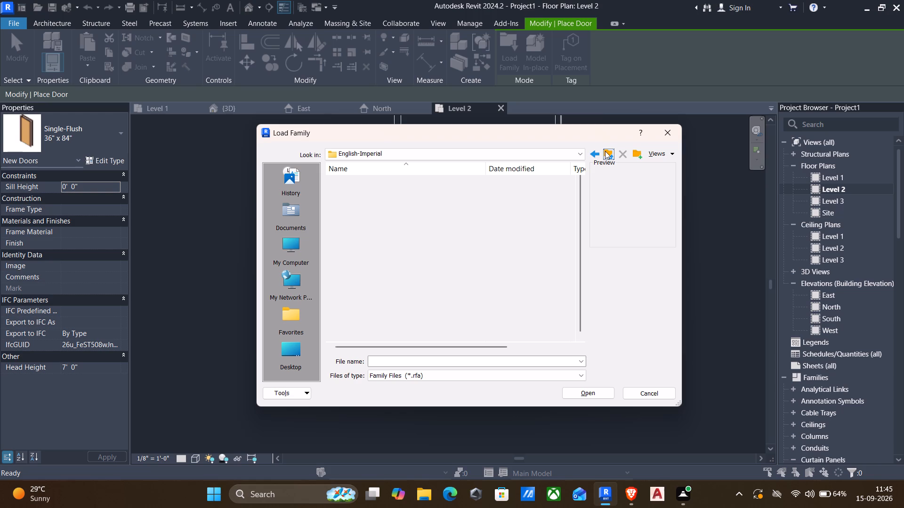
{"action": "left_click", "coordinate": [605, 151]}
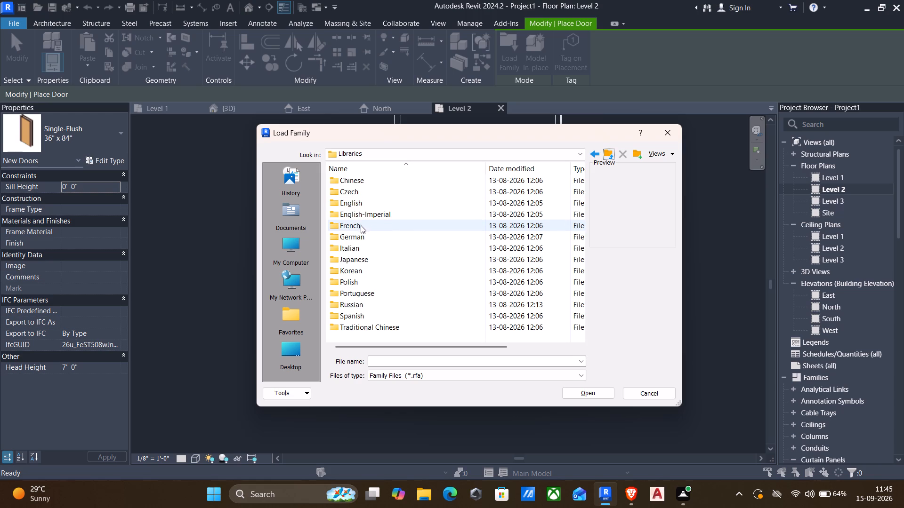
{"action": "double_click", "coordinate": [337, 218]}
{"action": "double_click", "coordinate": [331, 185]}
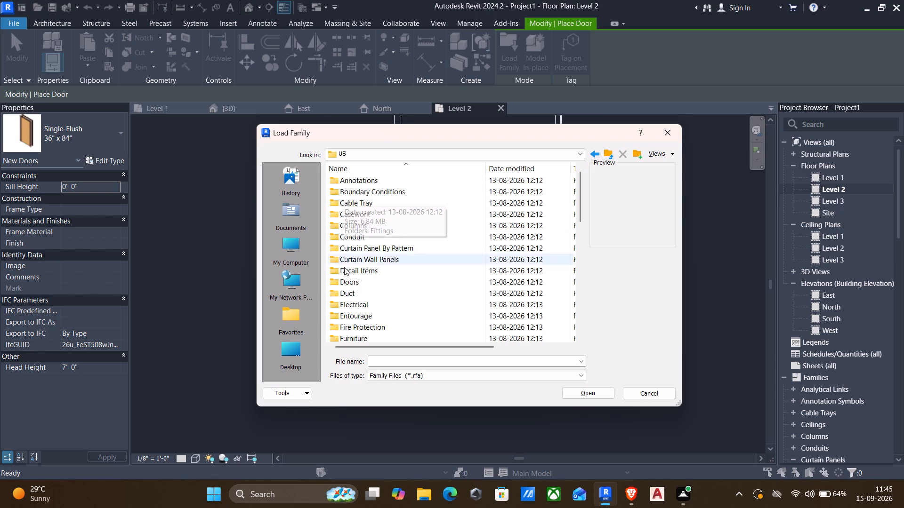
{"action": "double_click", "coordinate": [330, 286]}
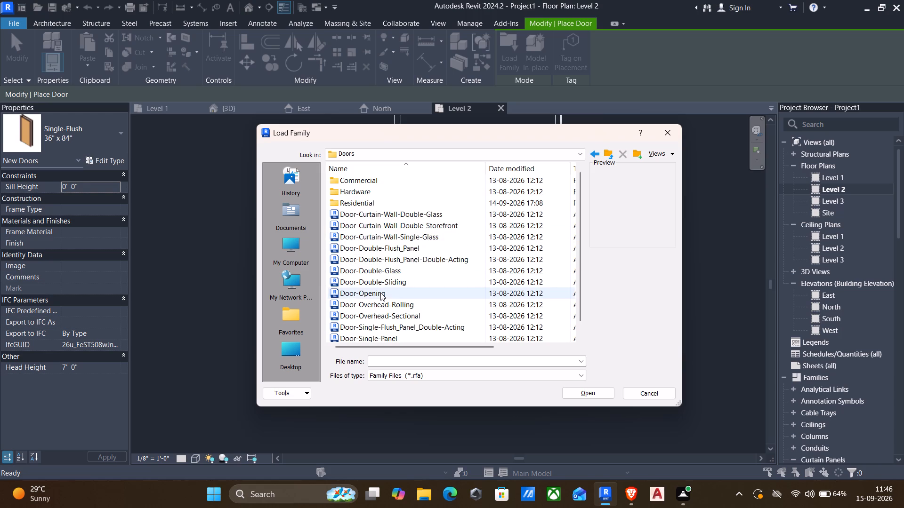
{"action": "double_click", "coordinate": [331, 197]}
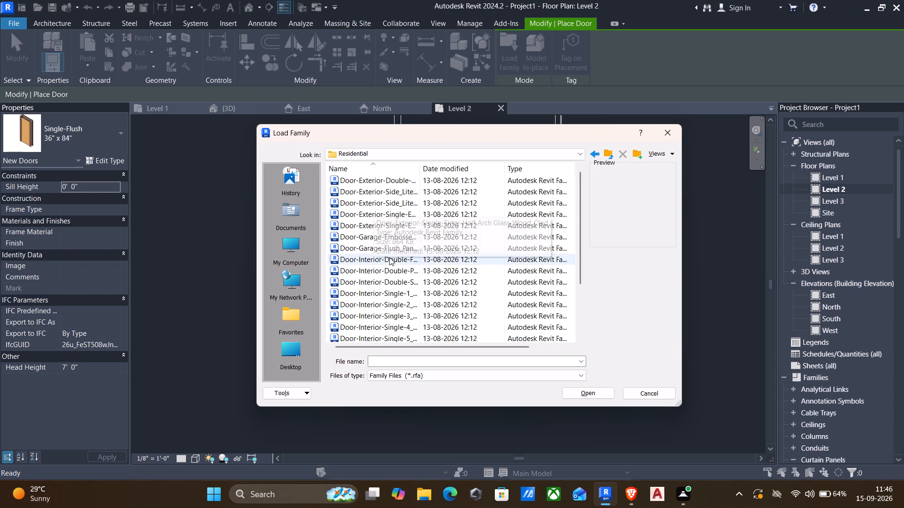
Look through the Residential door families' previews and load Revolving.rfa.
{"action": "left_click_drag", "start_coordinate": [400, 278], "coordinate": [399, 273]}
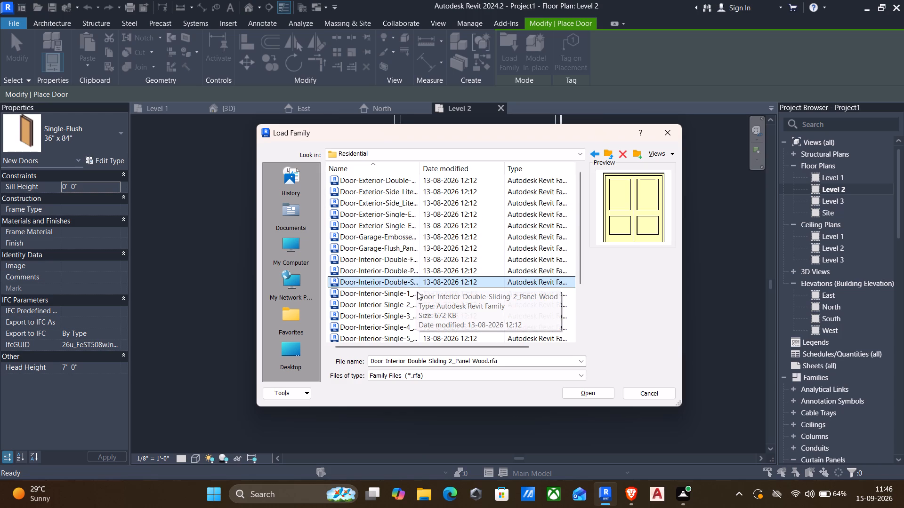
{"action": "key", "text": "Down"}
{"action": "key", "text": "Down"}
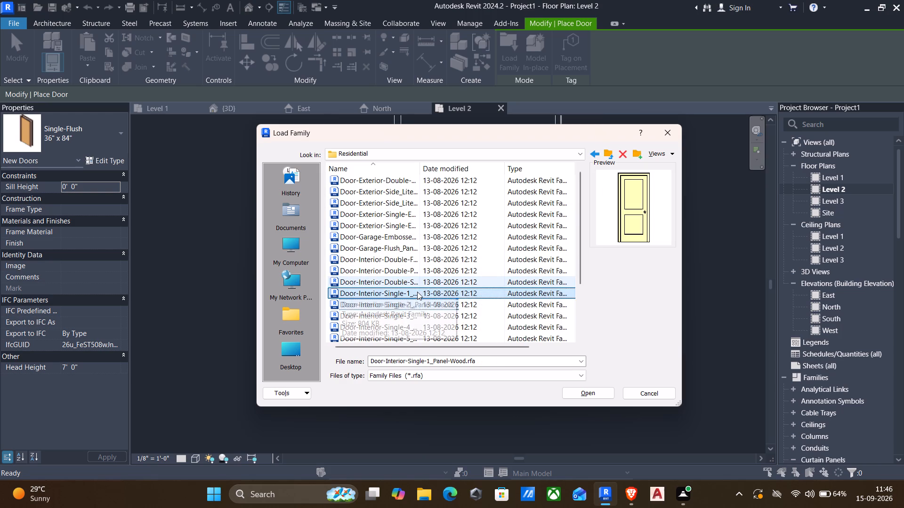
{"action": "key", "text": "Down"}
{"action": "key", "text": "Down"}
{"action": "key", "text": "Down"}
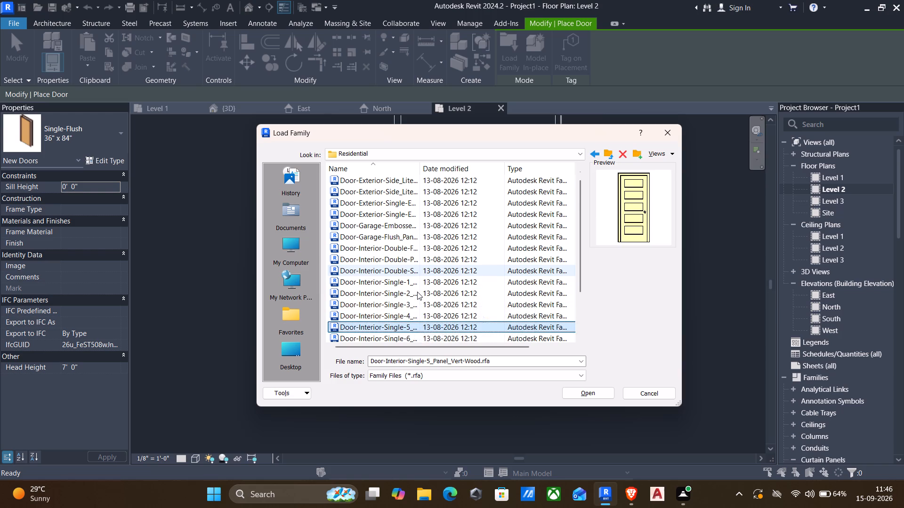
{"action": "key", "text": "Down"}
{"action": "key", "text": "Down"}
{"action": "key", "text": "Down"}
{"action": "key", "text": "Down"}
{"action": "key", "text": "Down"}
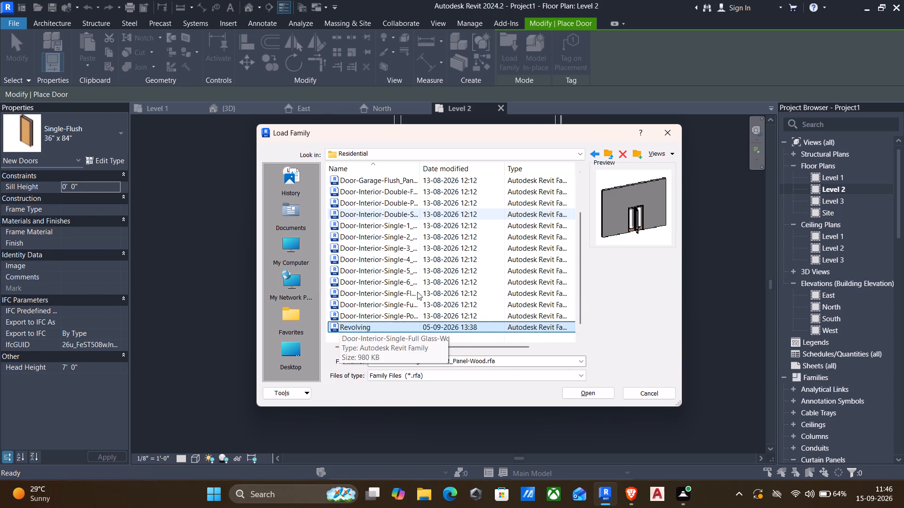
{"action": "key", "text": "Down"}
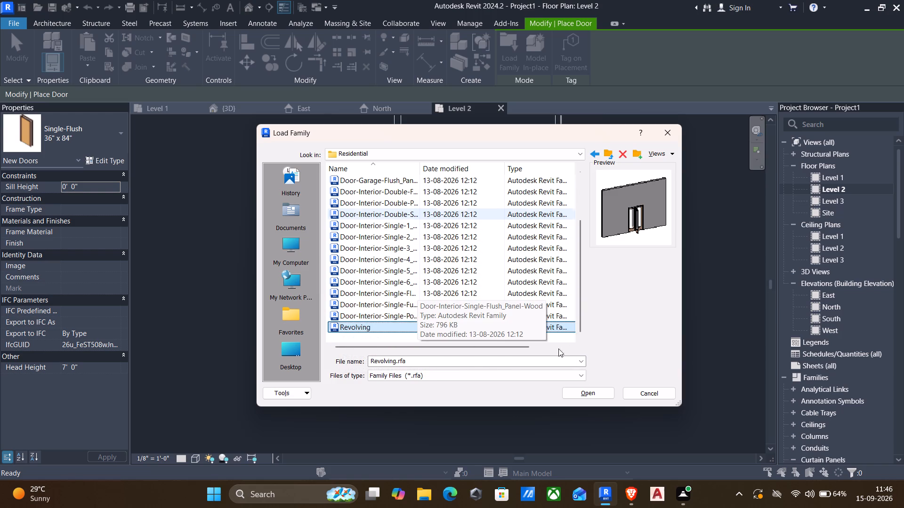
{"action": "left_click", "coordinate": [574, 396]}
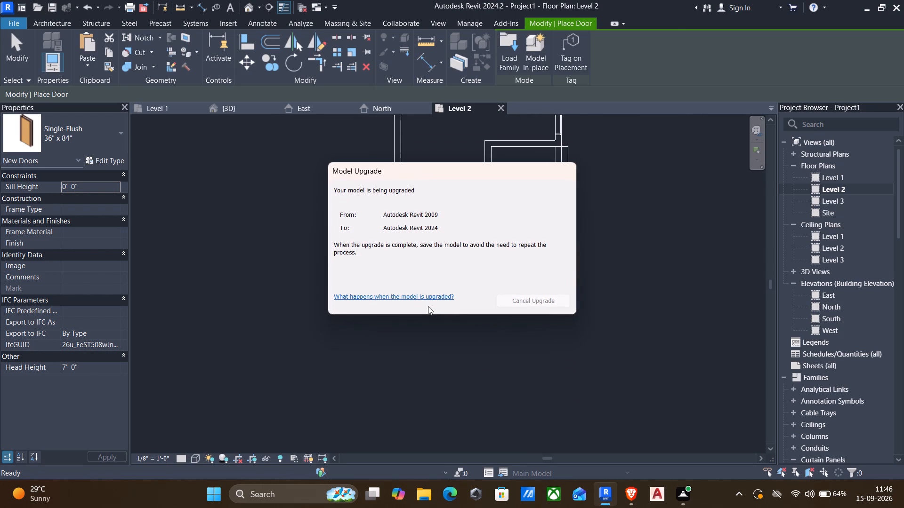
Return to loading a door family and look through the previews of the Residential folder's interior, garage and exterior doors.
{"action": "key", "text": "Escape"}
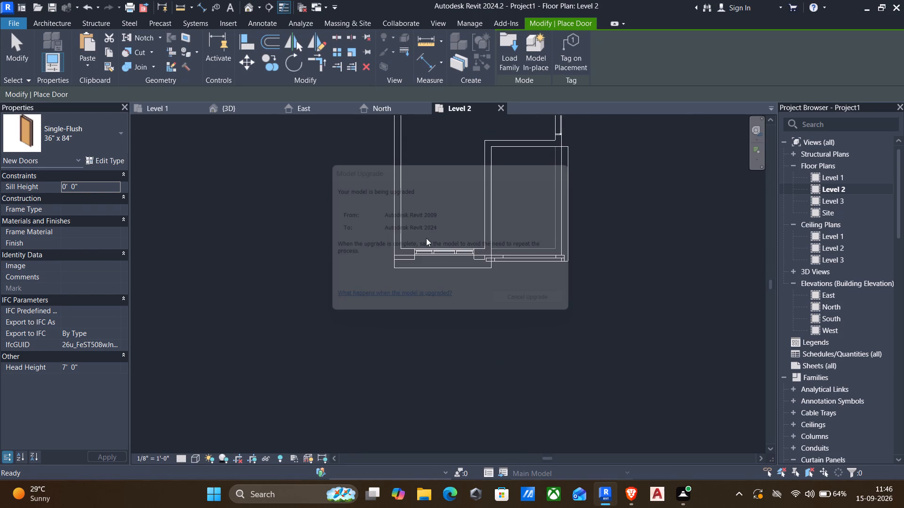
{"action": "left_click", "coordinate": [513, 39]}
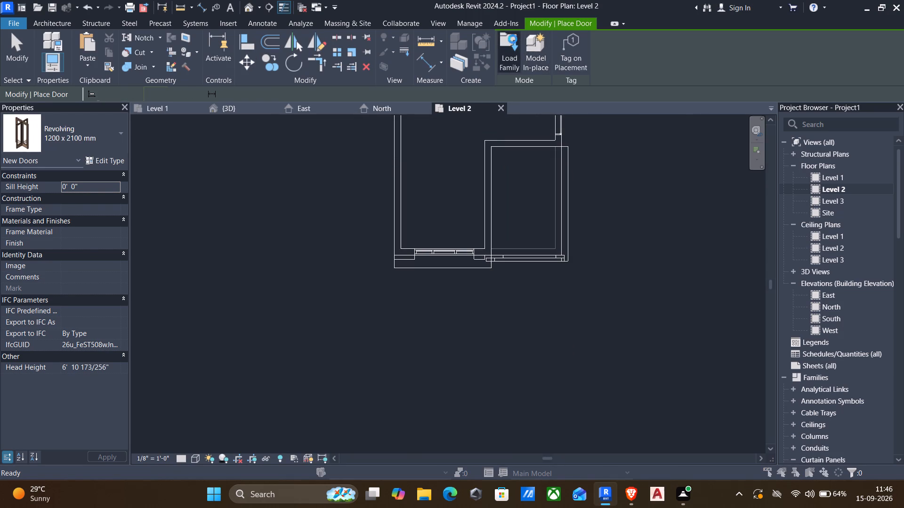
{"action": "scroll", "coordinate": [389, 306], "scroll_direction": "down", "scroll_amount": 8}
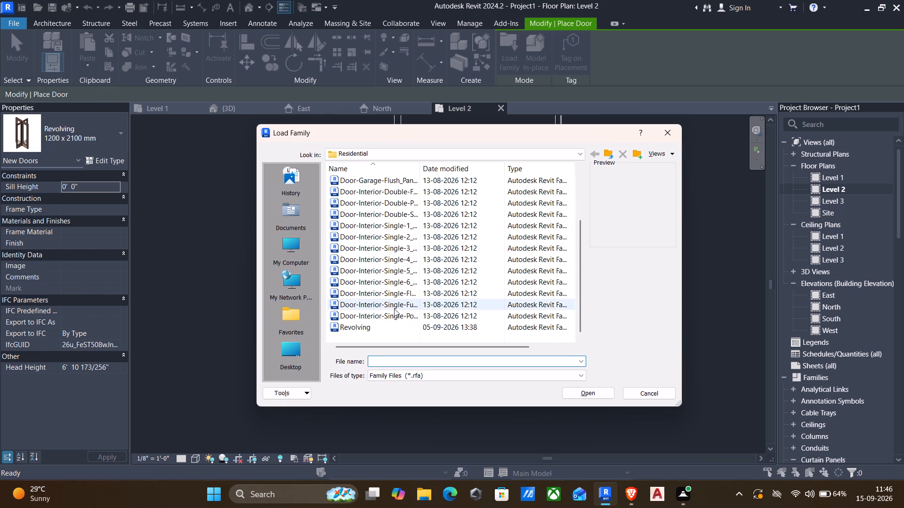
{"action": "left_click", "coordinate": [357, 326]}
{"action": "key", "text": "Up"}
{"action": "key", "text": "Up"}
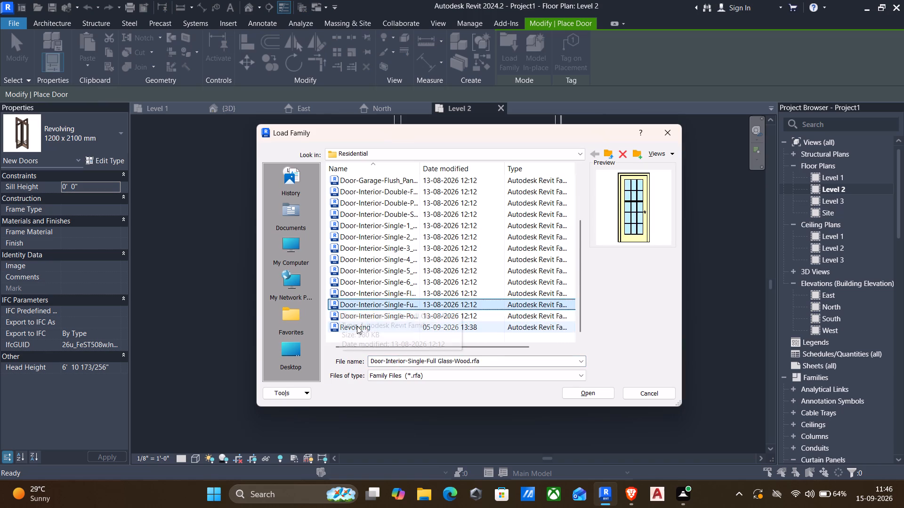
{"action": "key", "text": "Up"}
{"action": "key", "text": "Up"}
{"action": "key", "text": "Up"}
{"action": "key", "text": "Up"}
{"action": "key", "text": "Up"}
{"action": "key", "text": "Up"}
{"action": "key", "text": "Up"}
{"action": "key", "text": "Up"}
{"action": "key", "text": "Up"}
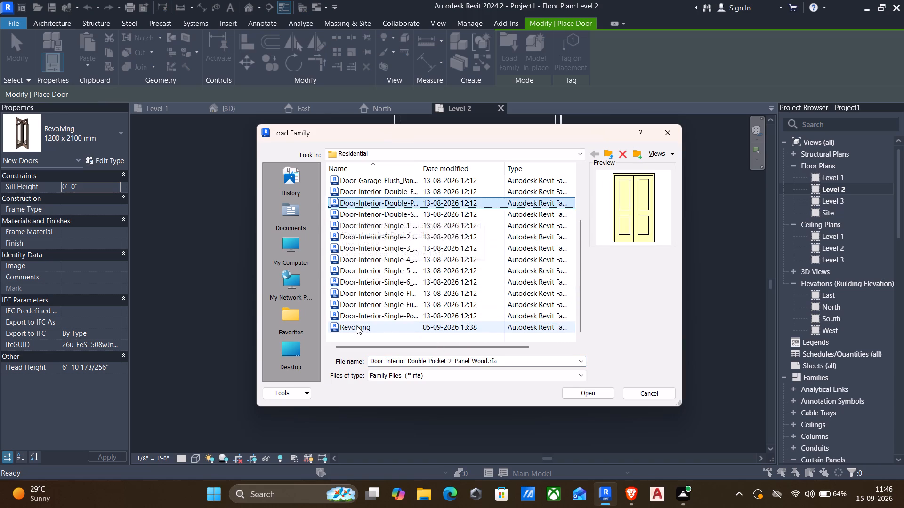
{"action": "key", "text": "Up"}
{"action": "key", "text": "Up"}
{"action": "key", "text": "Down"}
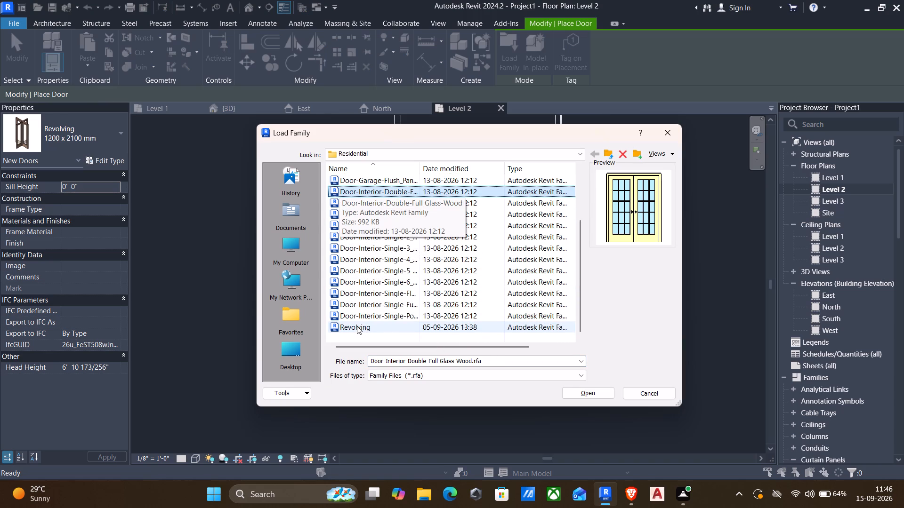
{"action": "key", "text": "Up"}
{"action": "key", "text": "Up"}
{"action": "key", "text": "Up"}
{"action": "key", "text": "Up"}
{"action": "key", "text": "Up"}
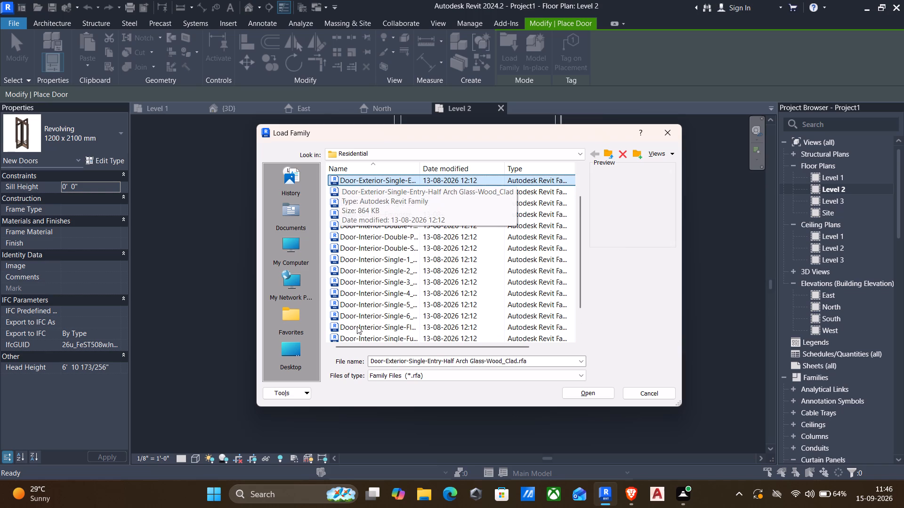
{"action": "key", "text": "Up"}
{"action": "key", "text": "Up"}
{"action": "key", "text": "Up"}
{"action": "key", "text": "Up"}
{"action": "key", "text": "Up"}
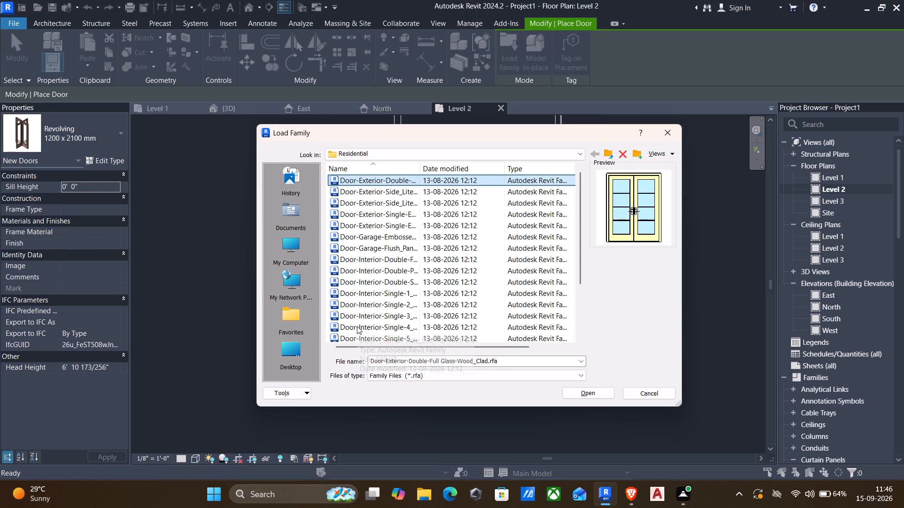
Load Door-Double-Sliding.rfa from the parent Doors folder with its 72" x 84" type.
{"action": "left_click", "coordinate": [608, 156]}
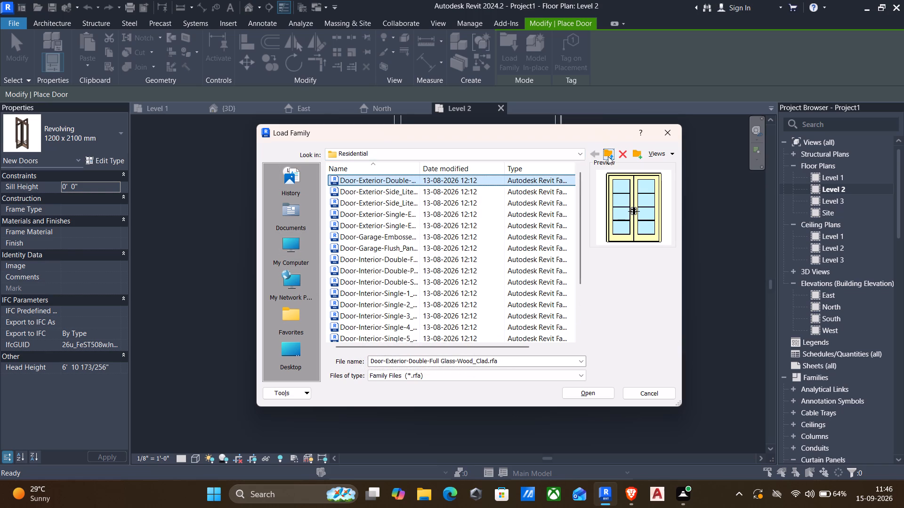
{"action": "left_click", "coordinate": [375, 209]}
{"action": "key", "text": "Down"}
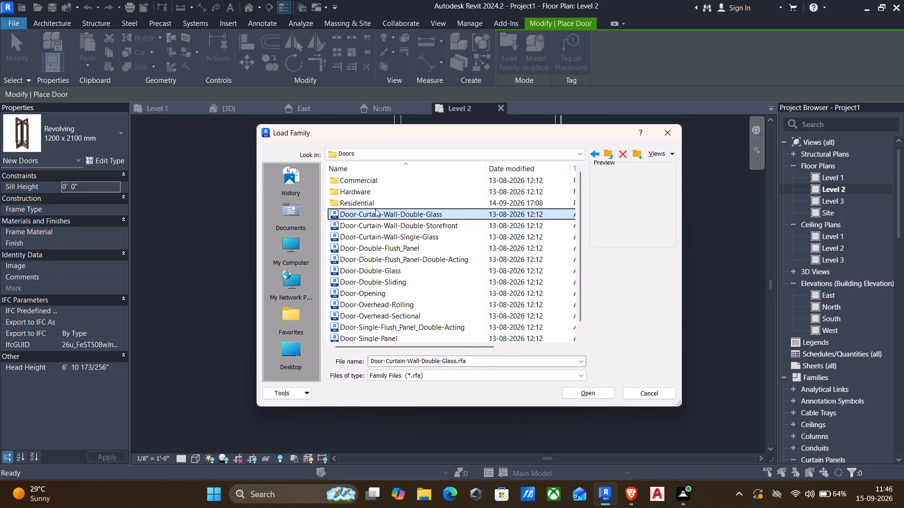
{"action": "key", "text": "Down"}
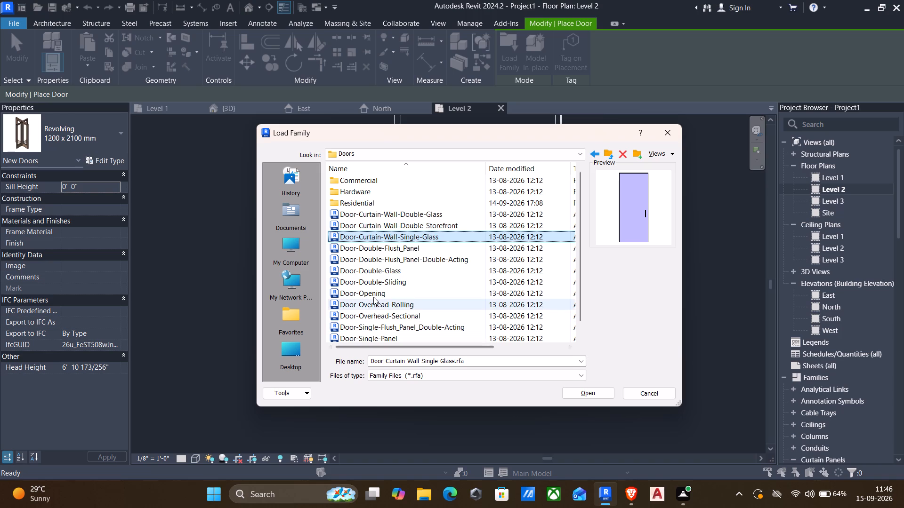
{"action": "left_click", "coordinate": [367, 286]}
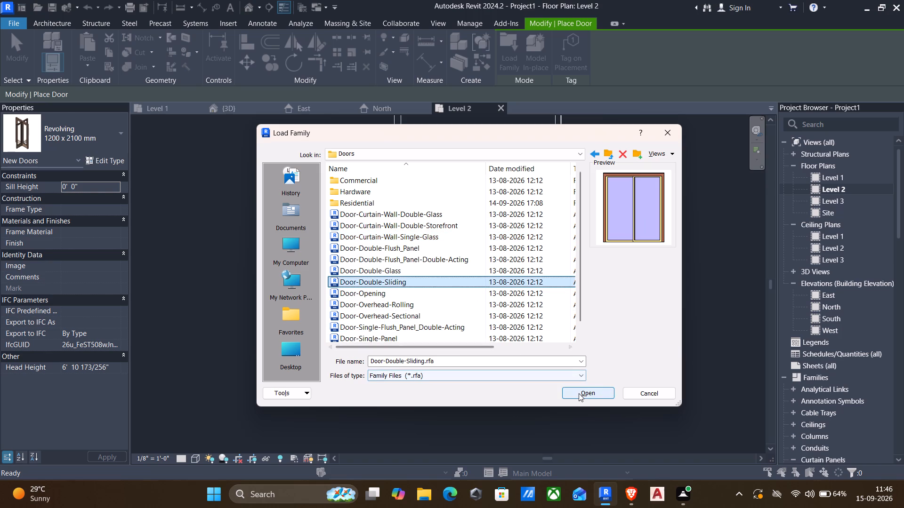
{"action": "left_click", "coordinate": [579, 393]}
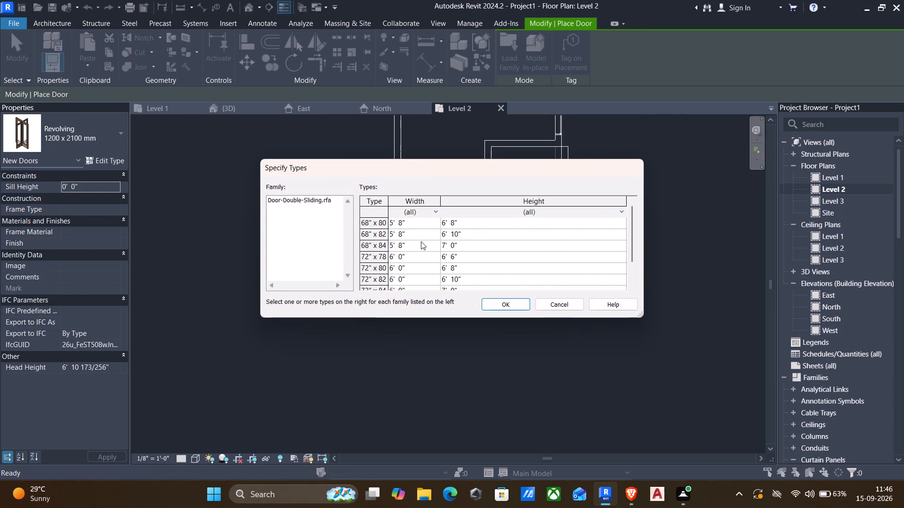
{"action": "scroll", "coordinate": [421, 249], "scroll_direction": "down", "scroll_amount": 3}
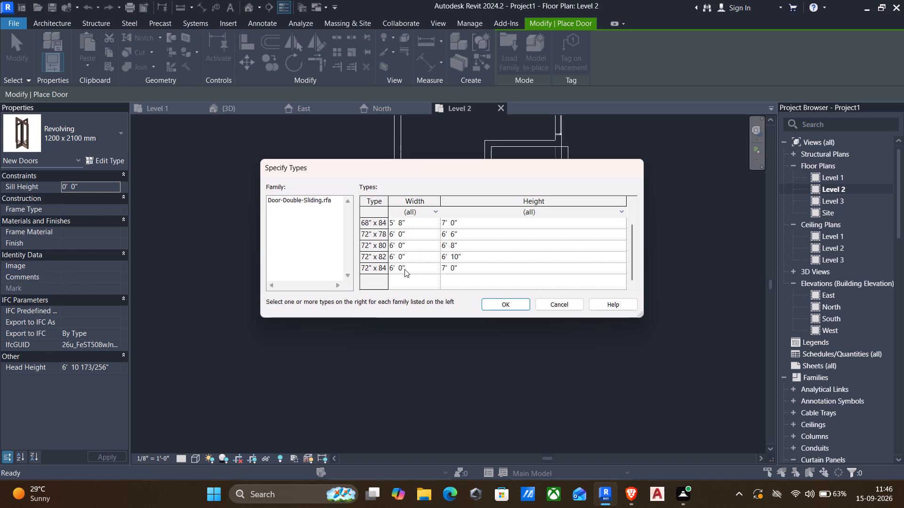
{"action": "left_click", "coordinate": [404, 269]}
{"action": "left_click", "coordinate": [513, 302]}
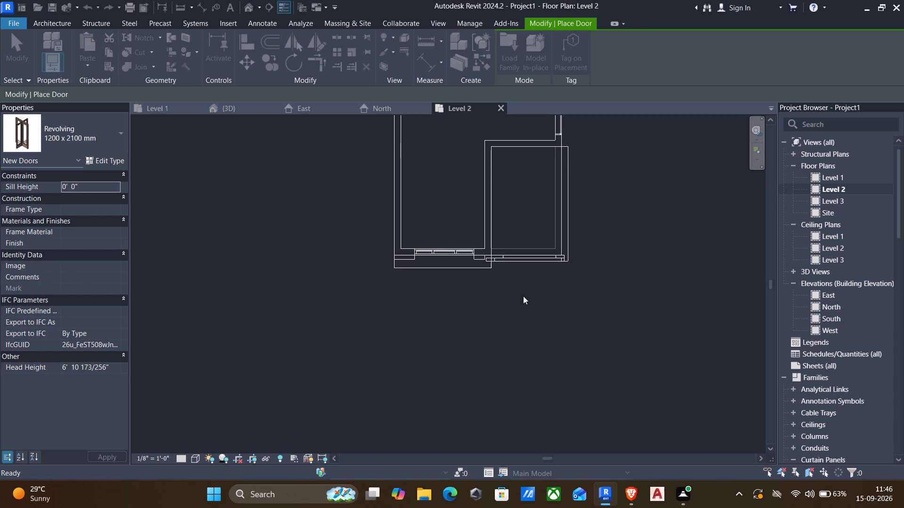
Place the 72" x 84" double sliding door midway along the wall at the back of the Level 2 terrace.
{"action": "left_click", "coordinate": [526, 143]}
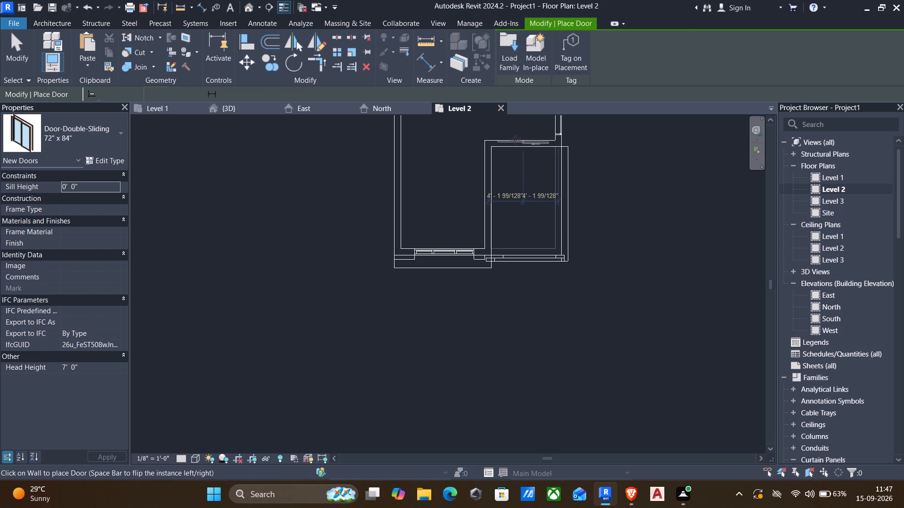
{"action": "key", "text": "Escape"}
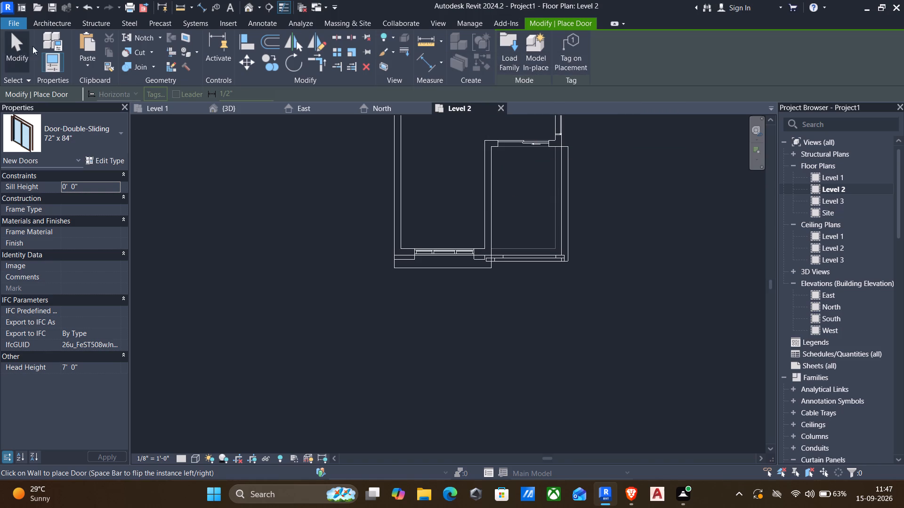
Examine the new terrace sliding door and the whole house from several sides in the 3D view.
{"action": "left_click", "coordinate": [243, 8]}
{"action": "key", "text": "Escape"}
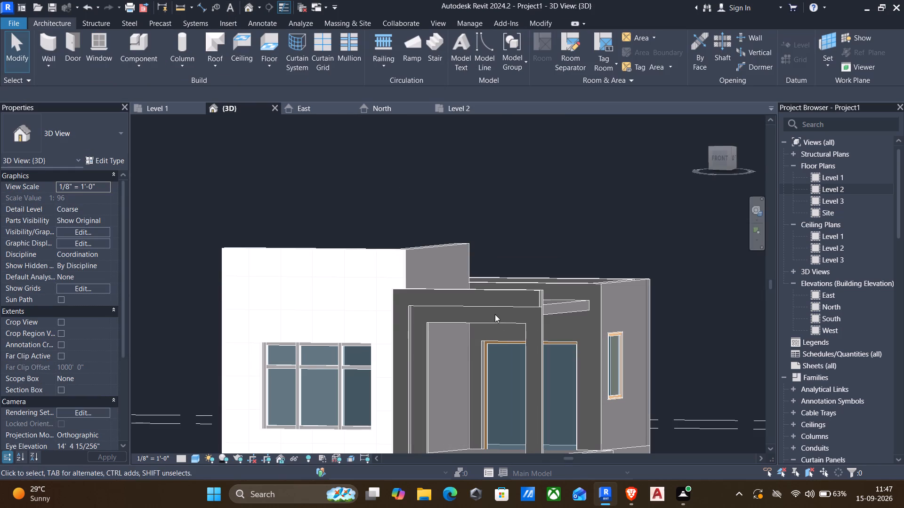
{"action": "middle_click_drag", "start_coordinate": [478, 321], "coordinate": [518, 385], "text": "shift"}
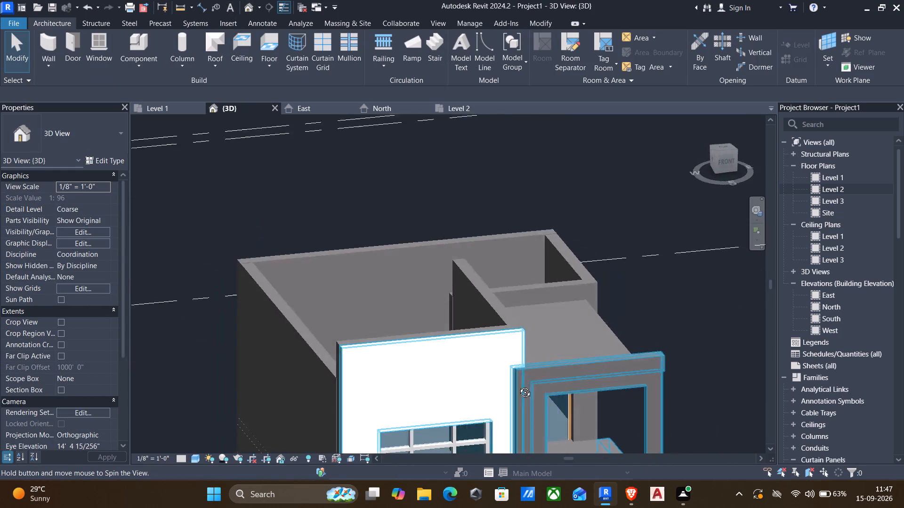
{"action": "middle_click_drag", "start_coordinate": [518, 385], "coordinate": [450, 342], "text": "shift"}
{"action": "scroll", "coordinate": [460, 352], "scroll_direction": "down", "scroll_amount": 2}
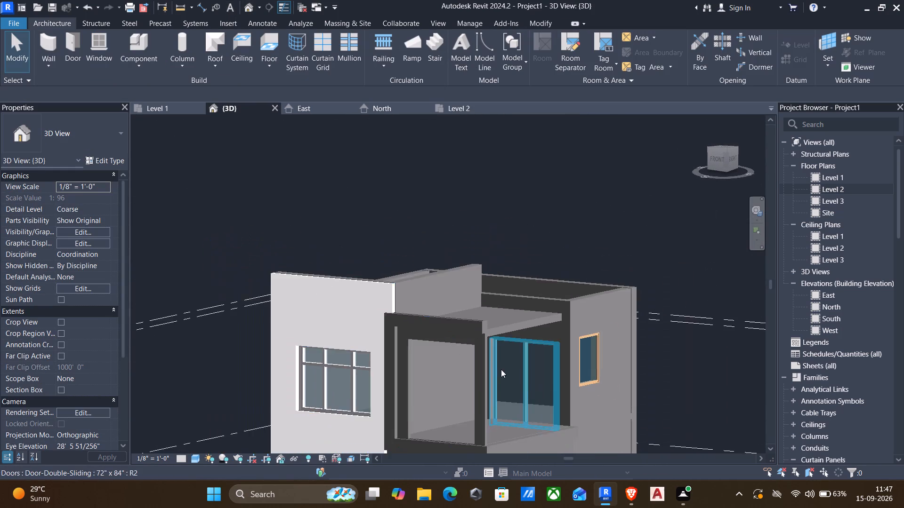
{"action": "middle_click_drag", "start_coordinate": [501, 370], "coordinate": [484, 417]}
{"action": "scroll", "coordinate": [484, 414], "scroll_direction": "down", "scroll_amount": 2}
{"action": "middle_click_drag", "start_coordinate": [484, 414], "coordinate": [395, 419]}
{"action": "scroll", "coordinate": [392, 407], "scroll_direction": "down", "scroll_amount": 1}
{"action": "middle_click_drag", "start_coordinate": [393, 407], "coordinate": [391, 376]}
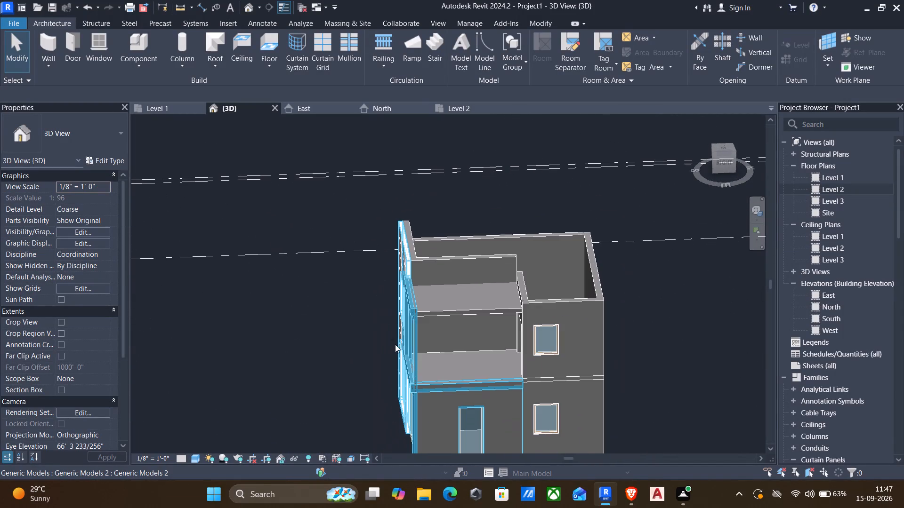
{"action": "middle_click_drag", "start_coordinate": [356, 350], "coordinate": [507, 360], "text": "shift"}
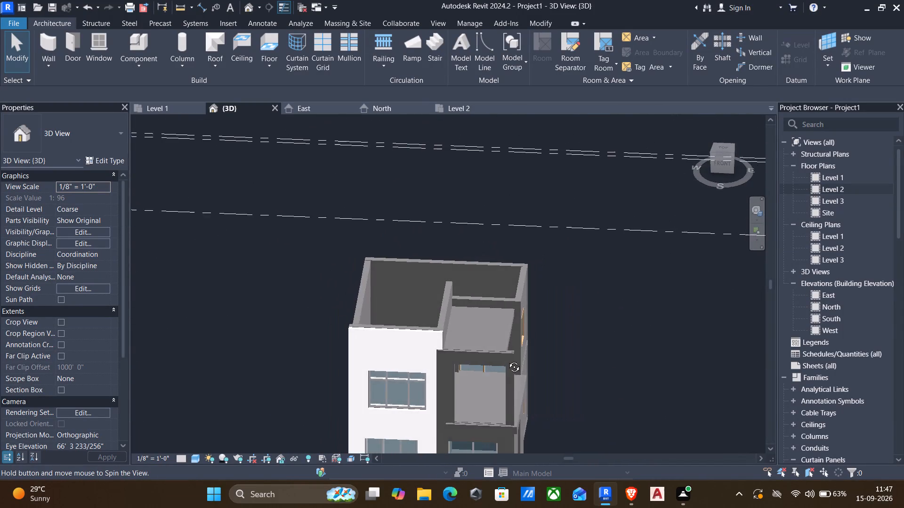
{"action": "middle_click_drag", "start_coordinate": [507, 360], "coordinate": [410, 308], "text": "shift"}
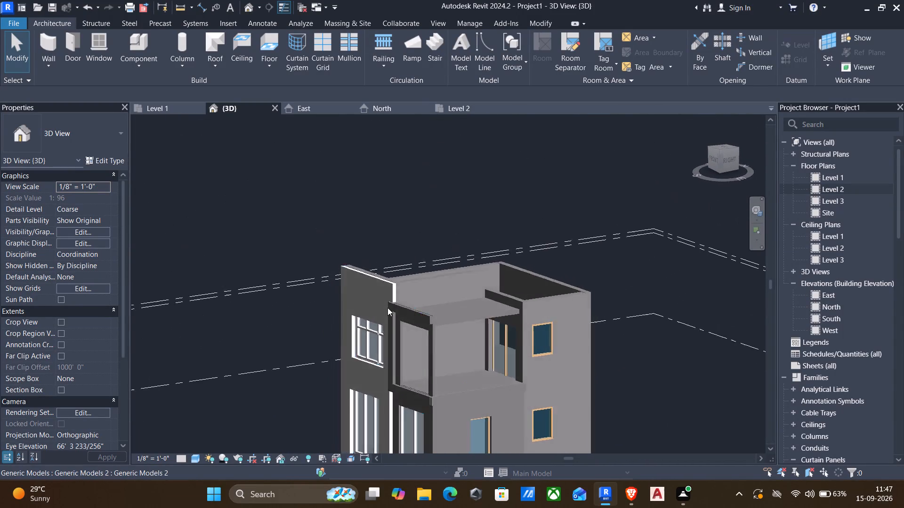
{"action": "scroll", "coordinate": [378, 323], "scroll_direction": "down", "scroll_amount": 1}
{"action": "middle_click_drag", "start_coordinate": [425, 377], "coordinate": [492, 298]}
{"action": "middle_click_drag", "start_coordinate": [425, 372], "coordinate": [458, 371], "text": "shift"}
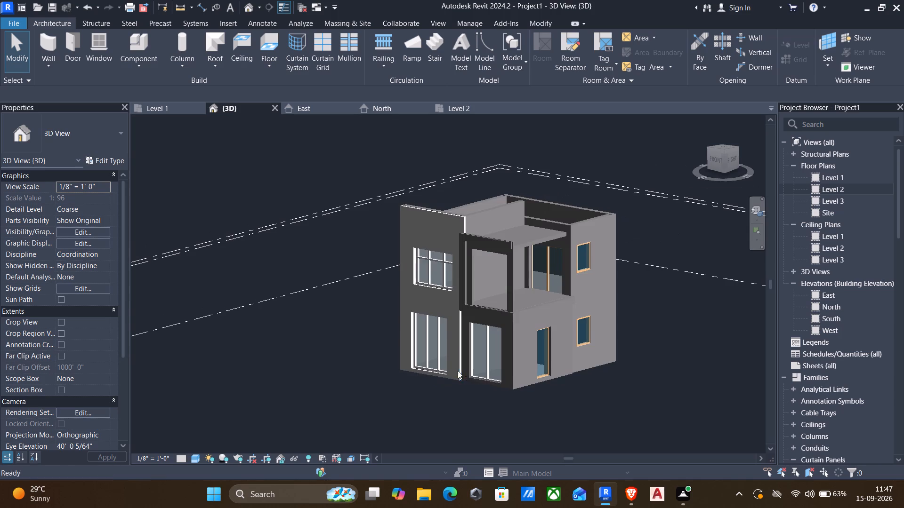
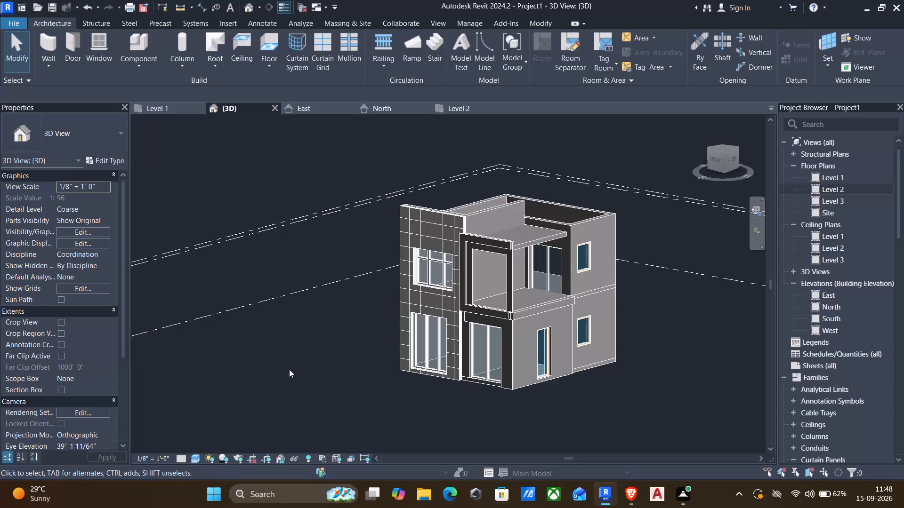
Examine the house's front and side facades in the 3D view from several angles.
{"action": "middle_click_drag", "start_coordinate": [313, 346], "coordinate": [273, 342]}
{"action": "scroll", "coordinate": [273, 342], "scroll_direction": "down", "scroll_amount": 1}
{"action": "middle_click_drag", "start_coordinate": [348, 378], "coordinate": [349, 343]}
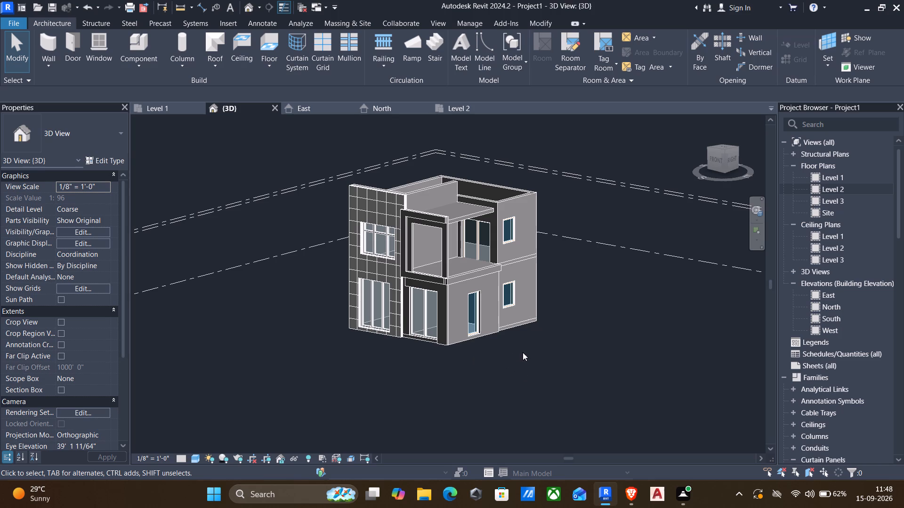
{"action": "middle_click_drag", "start_coordinate": [542, 371], "coordinate": [554, 371]}
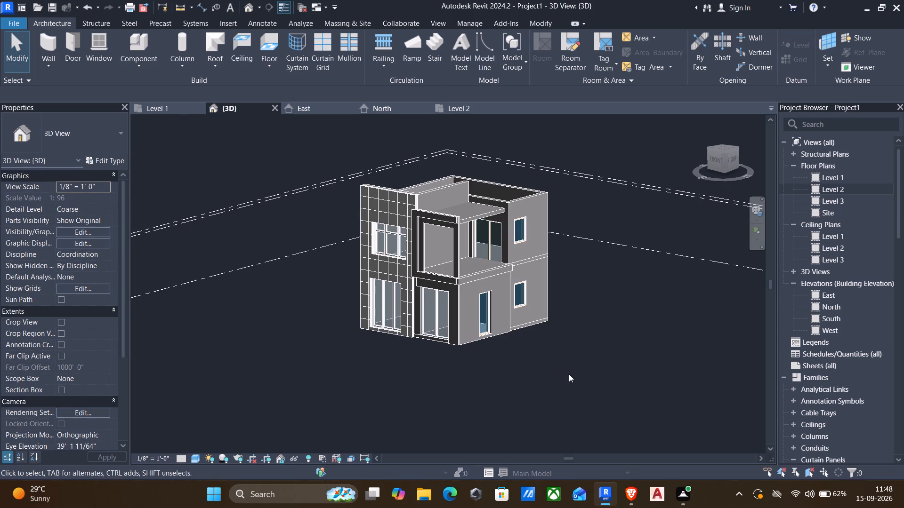
{"action": "left_click", "coordinate": [580, 385]}
{"action": "middle_click", "coordinate": [538, 373]}
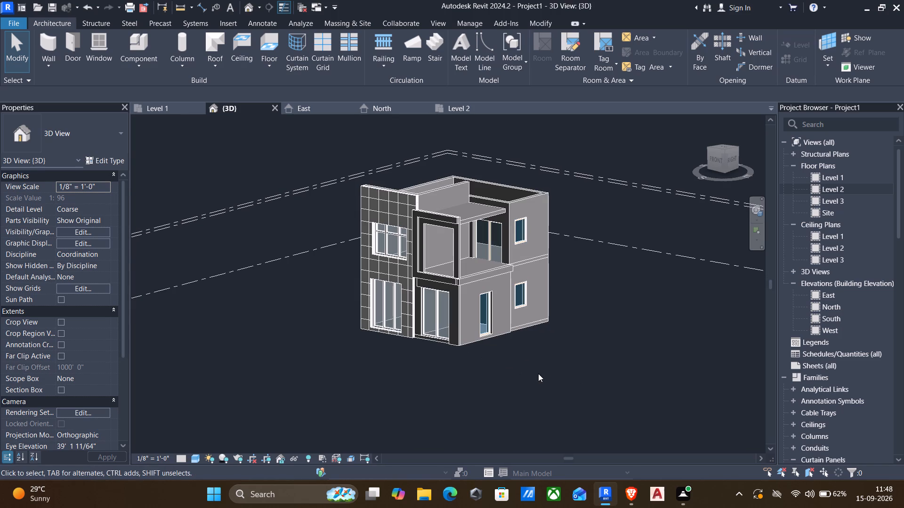
{"action": "left_click", "coordinate": [538, 373]}
{"action": "left_click_drag", "start_coordinate": [537, 378], "coordinate": [512, 370]}
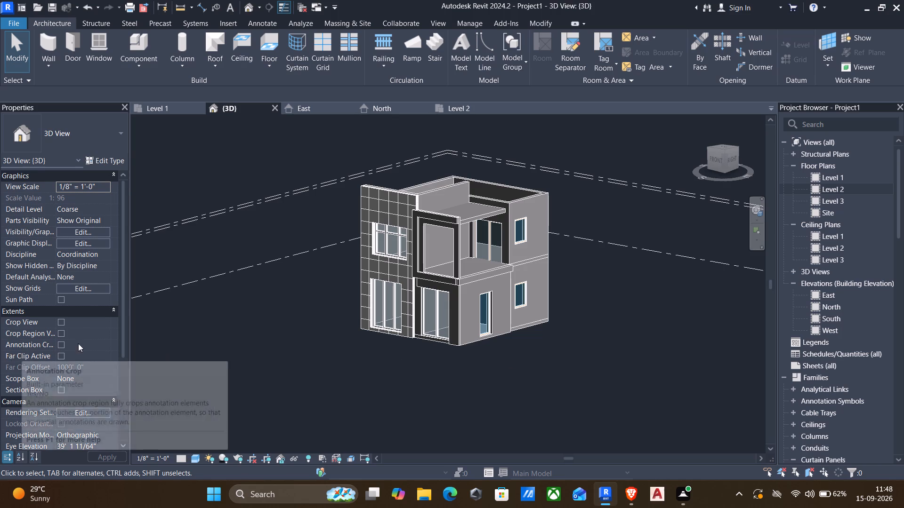
{"action": "middle_click_drag", "start_coordinate": [515, 339], "coordinate": [554, 316], "text": "shift"}
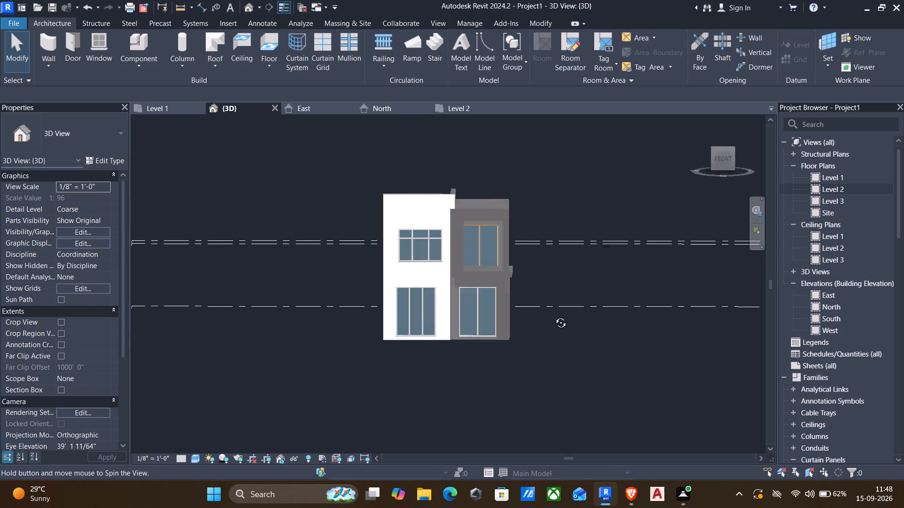
{"action": "middle_click_drag", "start_coordinate": [554, 316], "coordinate": [456, 311], "text": "shift"}
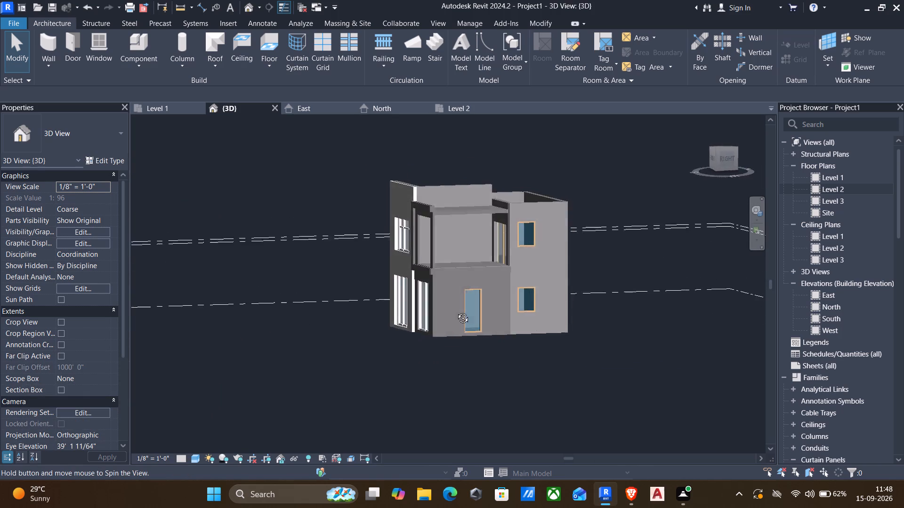
{"action": "middle_click_drag", "start_coordinate": [456, 311], "coordinate": [506, 278], "text": "shift"}
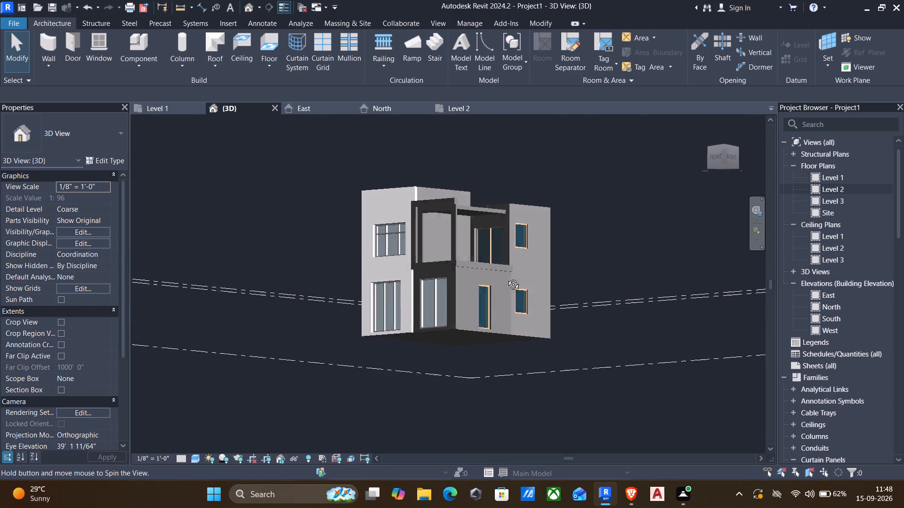
{"action": "middle_click_drag", "start_coordinate": [506, 278], "coordinate": [550, 304], "text": "shift"}
{"action": "scroll", "coordinate": [404, 250], "scroll_direction": "up", "scroll_amount": 2}
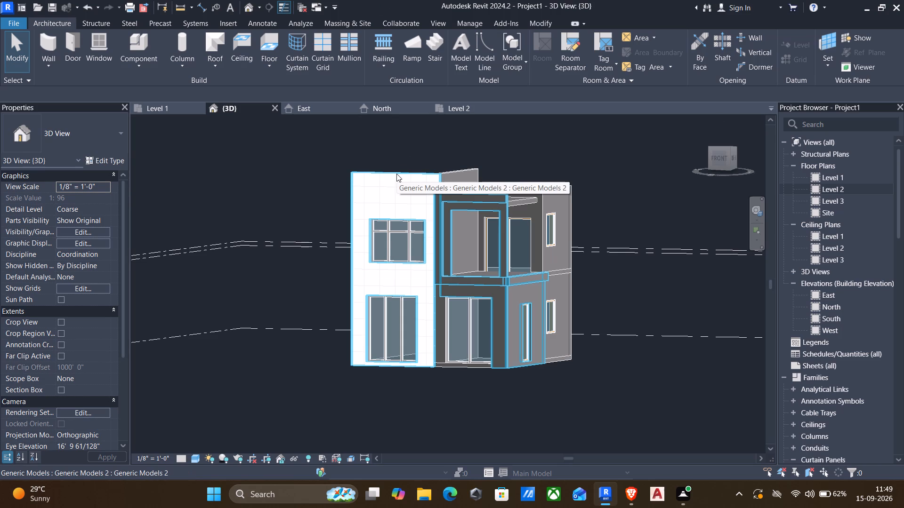
Open the front facade's tiled generic model for in-place editing.
{"action": "middle_click_drag", "start_coordinate": [401, 185], "coordinate": [337, 207], "text": "shift"}
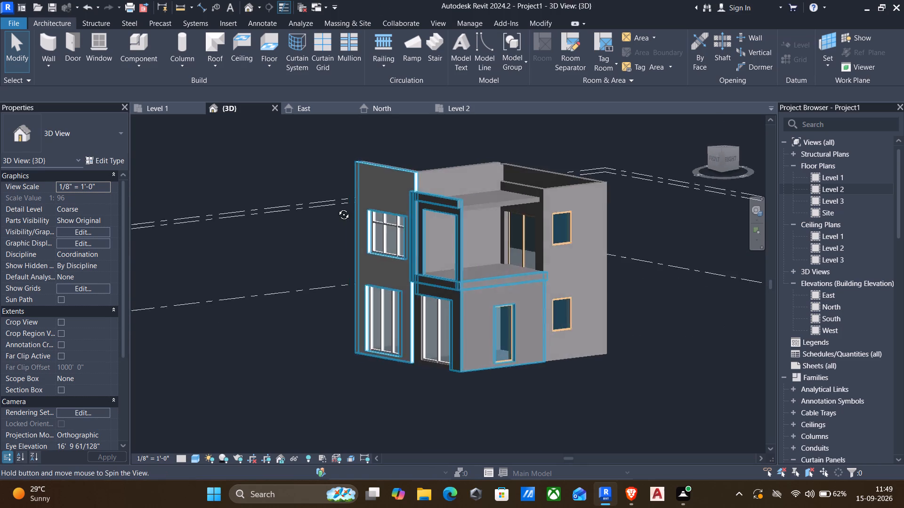
{"action": "middle_click_drag", "start_coordinate": [337, 207], "coordinate": [391, 214], "text": "shift"}
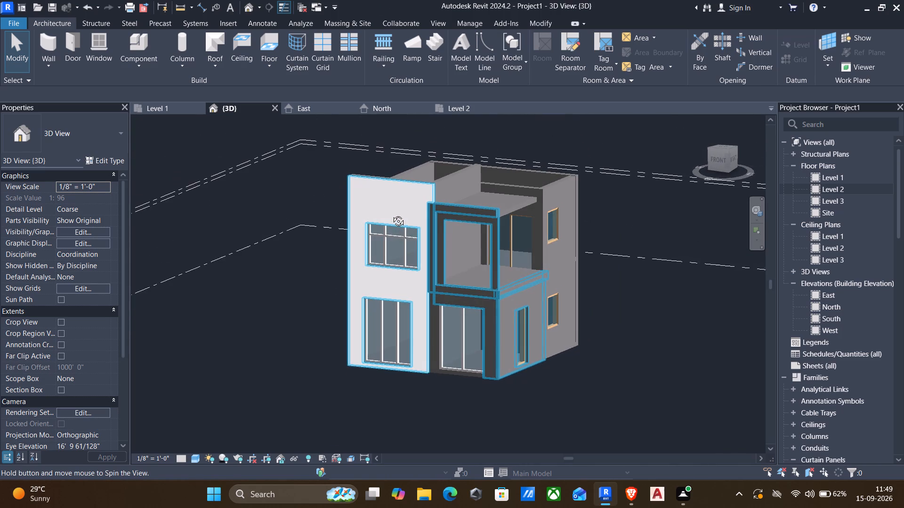
{"action": "middle_click_drag", "start_coordinate": [391, 214], "coordinate": [369, 214], "text": "shift"}
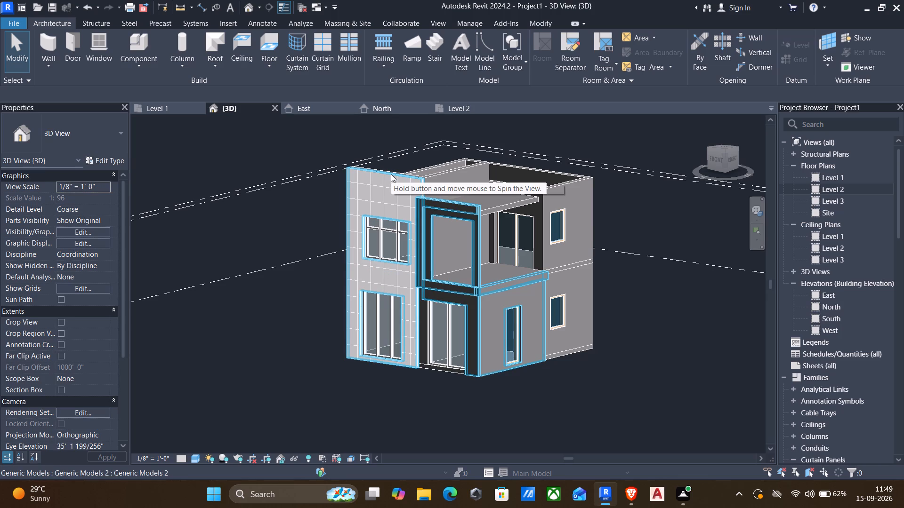
{"action": "left_click", "coordinate": [391, 174]}
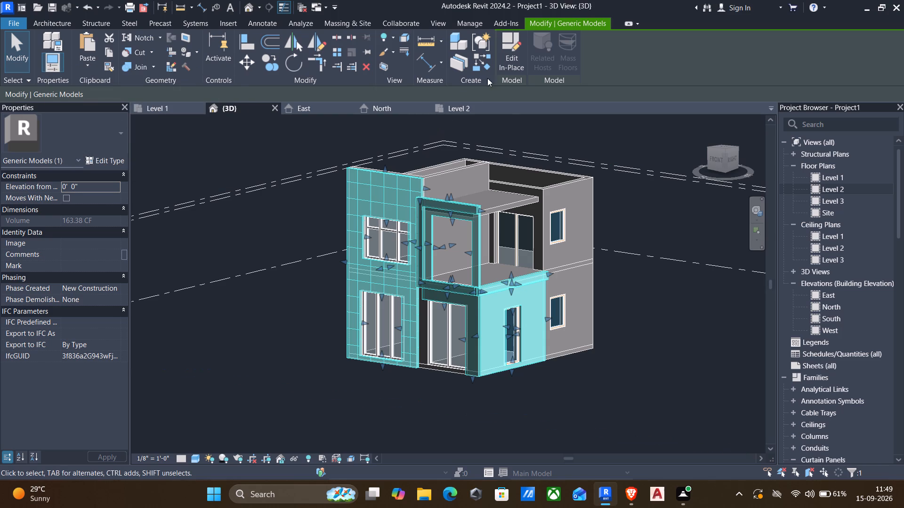
{"action": "left_click", "coordinate": [512, 49]}
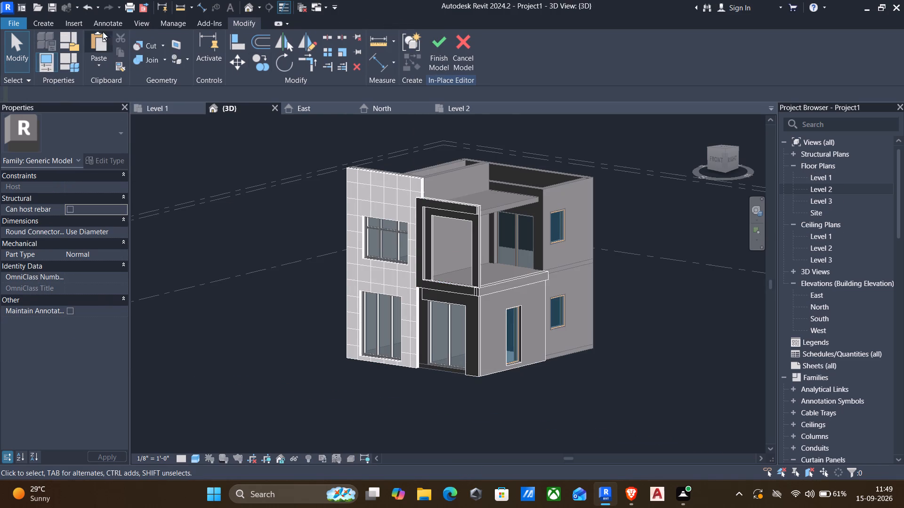
Start a void extrusion and pick the tiled front wall face as its work plane.
{"action": "left_click", "coordinate": [38, 25]}
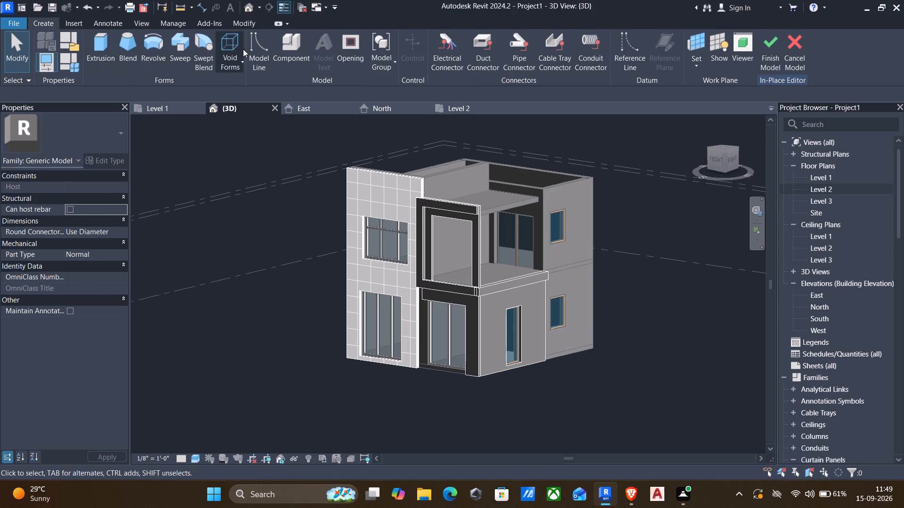
{"action": "left_click", "coordinate": [233, 47]}
{"action": "left_click", "coordinate": [252, 81]}
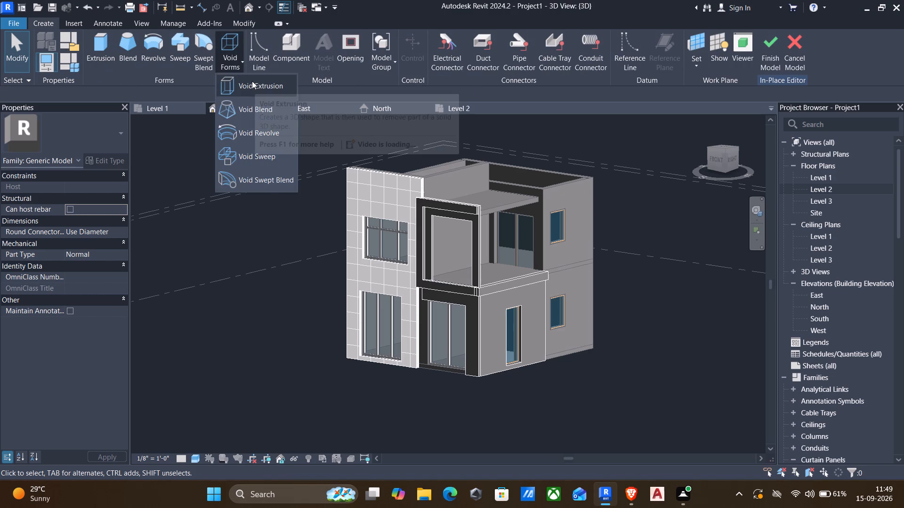
{"action": "left_click", "coordinate": [546, 70]}
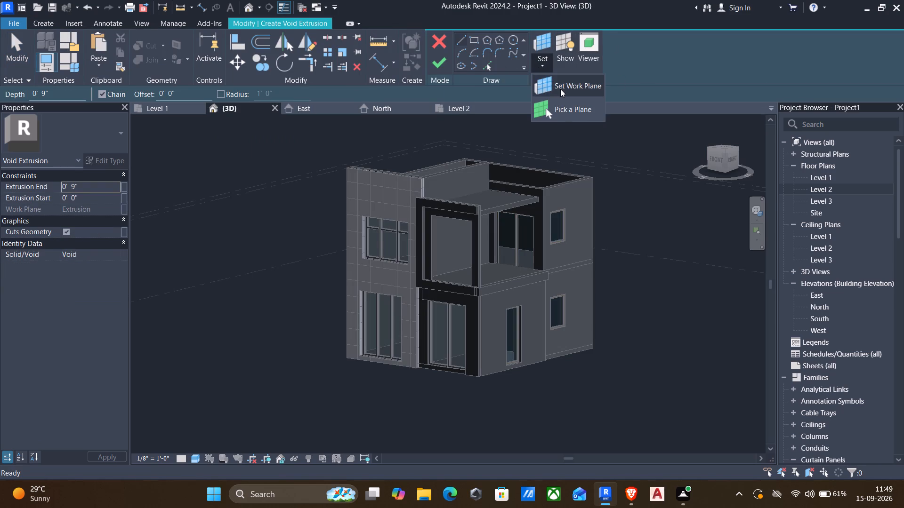
{"action": "left_click", "coordinate": [550, 108]}
{"action": "scroll", "coordinate": [398, 193], "scroll_direction": "up", "scroll_amount": 2}
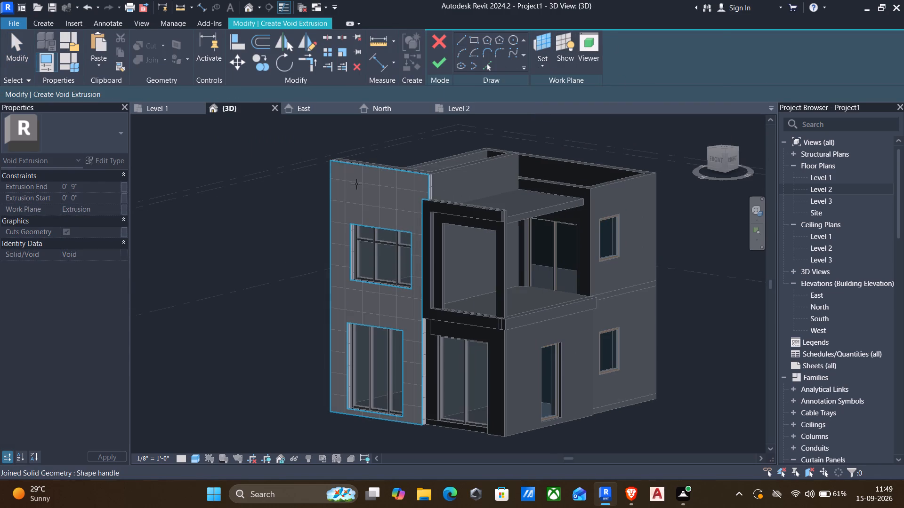
{"action": "left_click", "coordinate": [356, 167]}
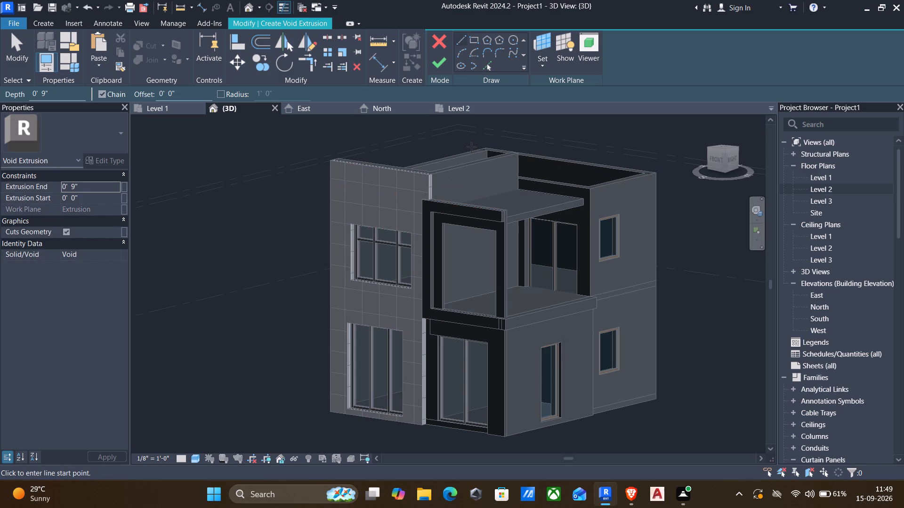
Sketch a narrow rectangle about 1" wide and 5' 0" tall along the first vertical tile joint, starting at the wall's top edge.
{"action": "scroll", "coordinate": [448, 154], "scroll_direction": "up", "scroll_amount": 3}
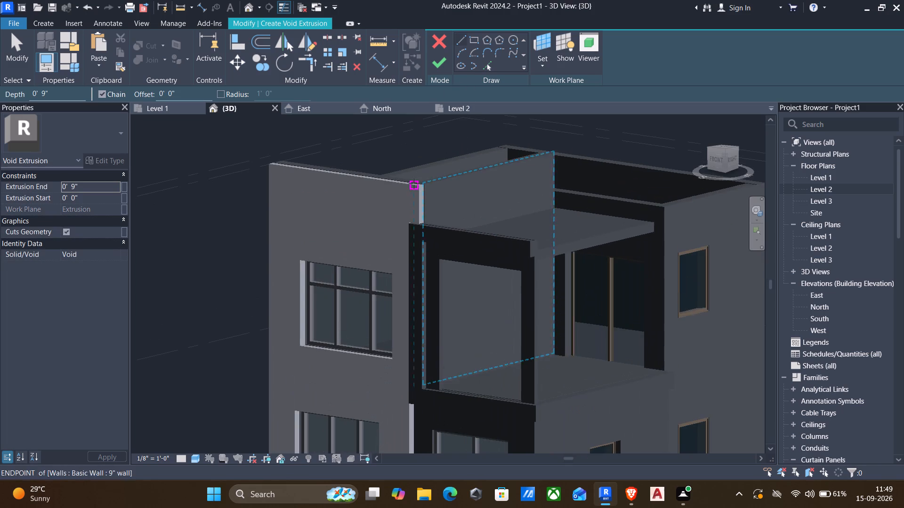
{"action": "middle_click_drag", "start_coordinate": [412, 217], "coordinate": [423, 216]}
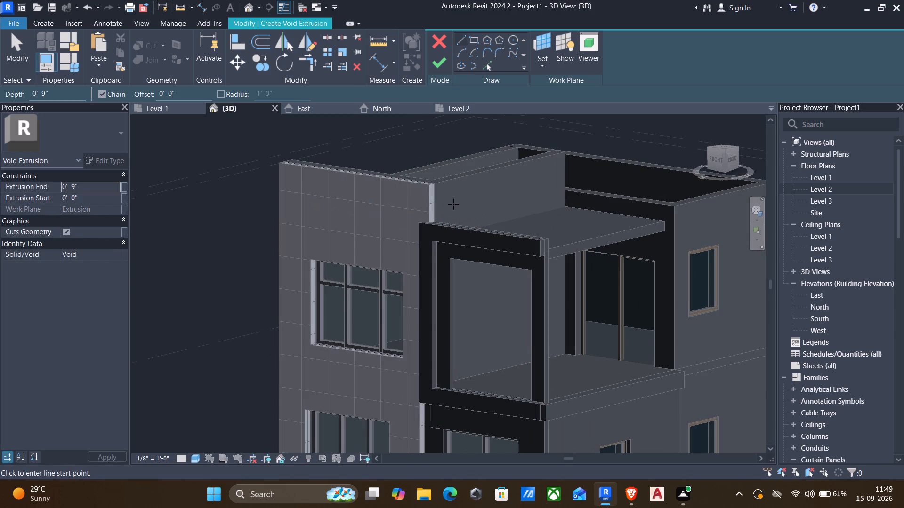
{"action": "left_click", "coordinate": [471, 40]}
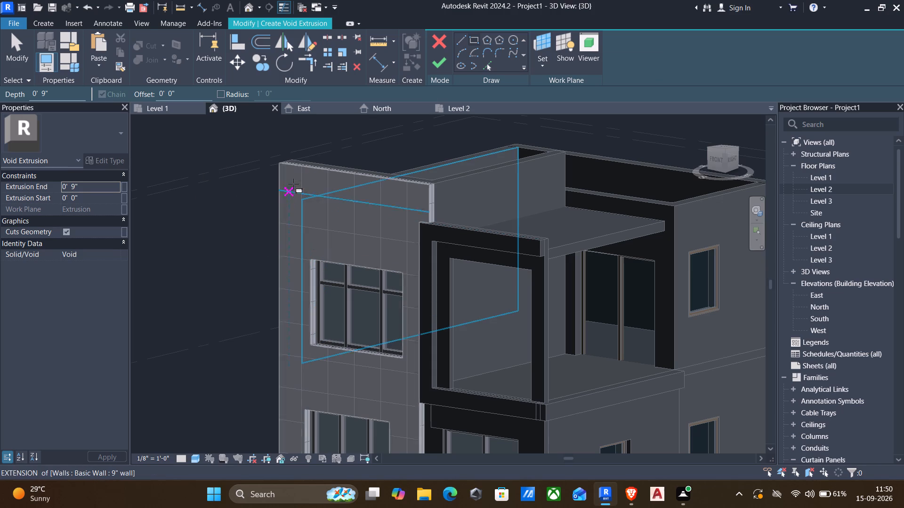
{"action": "scroll", "coordinate": [283, 175], "scroll_direction": "up", "scroll_amount": 3}
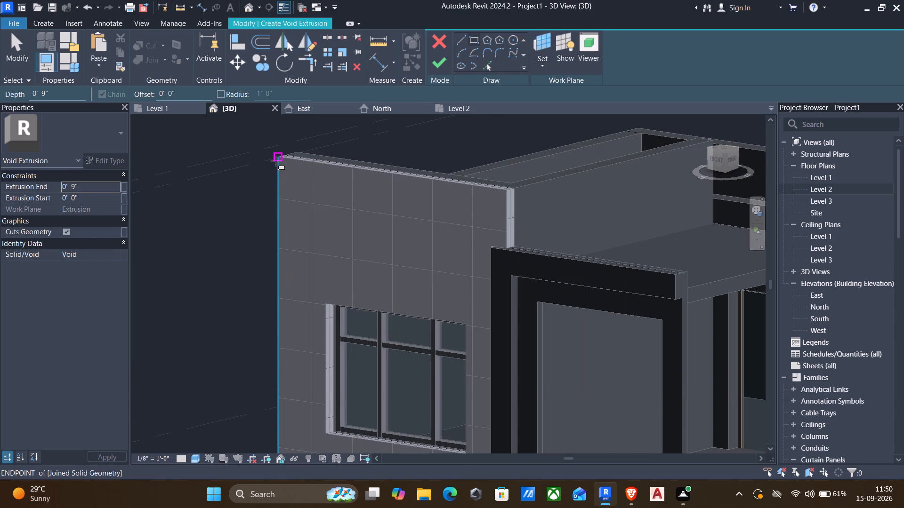
{"action": "left_click", "coordinate": [312, 160]}
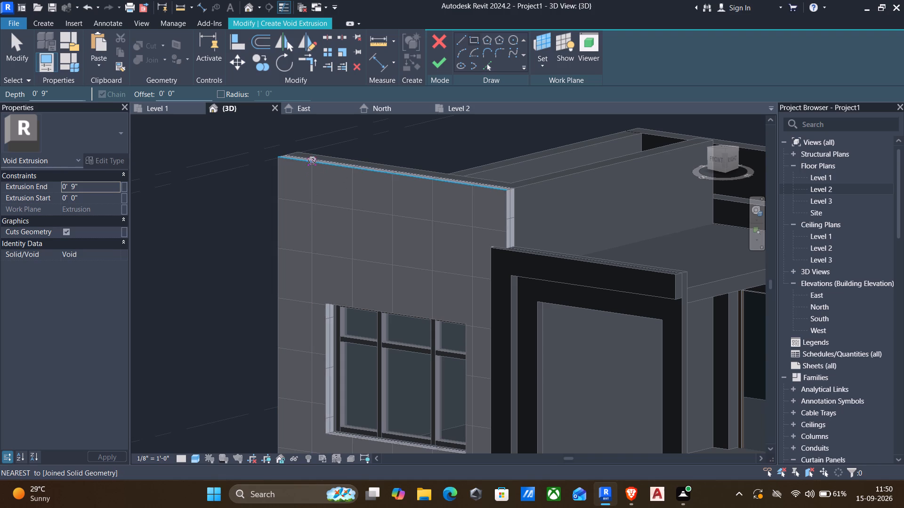
{"action": "scroll", "coordinate": [316, 225], "scroll_direction": "up", "scroll_amount": 2}
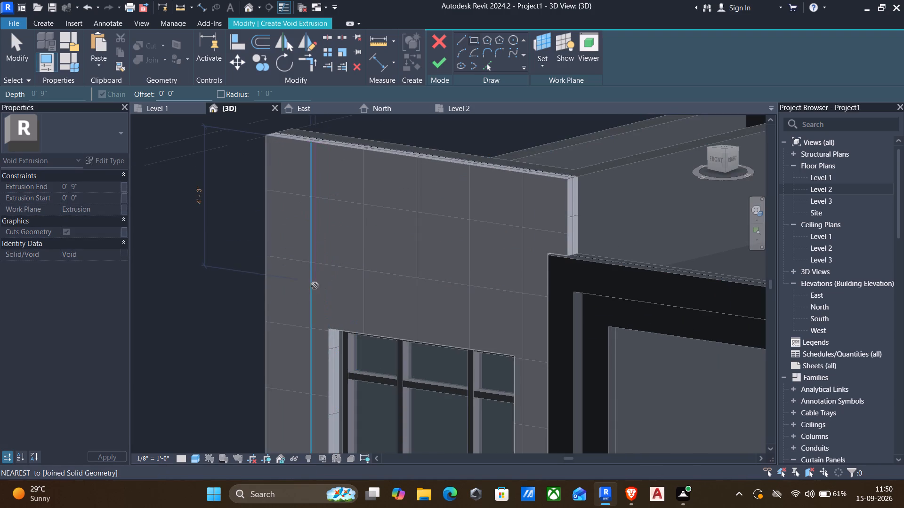
{"action": "scroll", "coordinate": [313, 291], "scroll_direction": "up", "scroll_amount": 3}
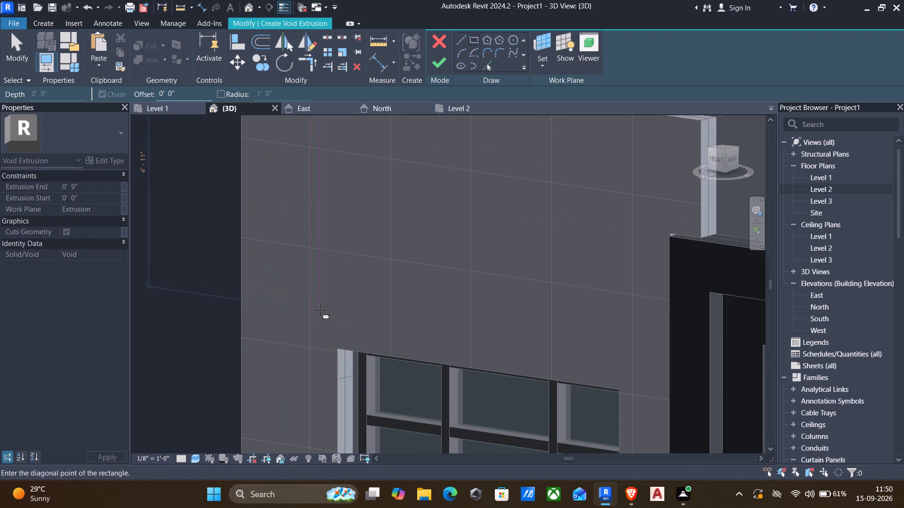
{"action": "left_click", "coordinate": [314, 313]}
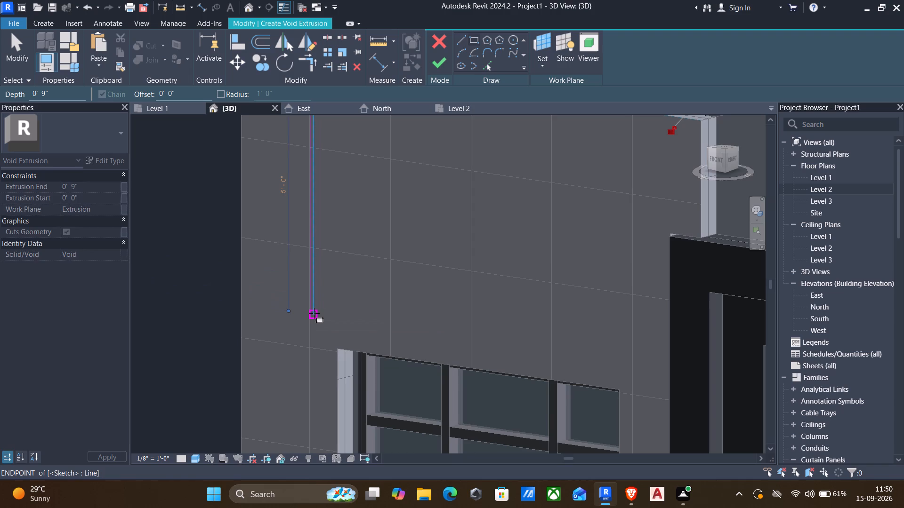
{"action": "key", "text": "Escape"}
{"action": "scroll", "coordinate": [314, 313], "scroll_direction": "down", "scroll_amount": 3}
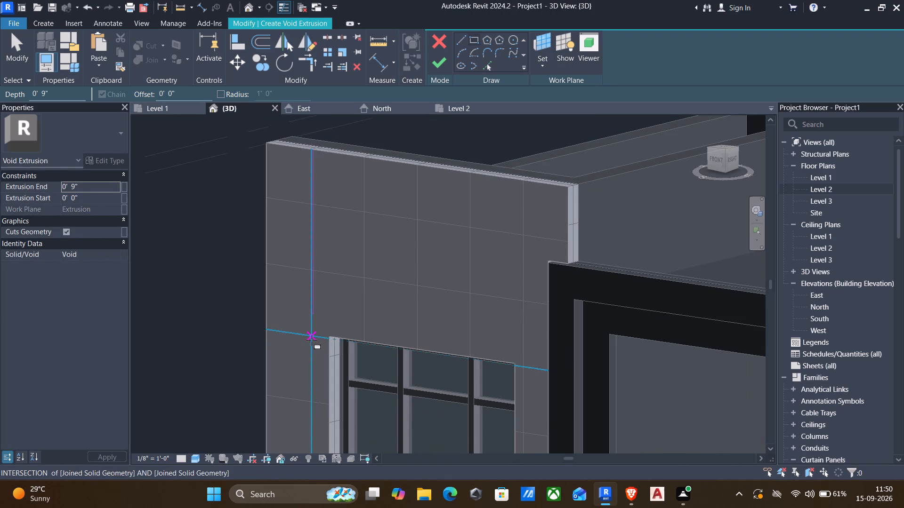
{"action": "key", "text": "Escape"}
Move the narrow rectangle's bottom edge down to the horizontal tile joint near the top of the upper window.
{"action": "scroll", "coordinate": [303, 304], "scroll_direction": "up", "scroll_amount": 7}
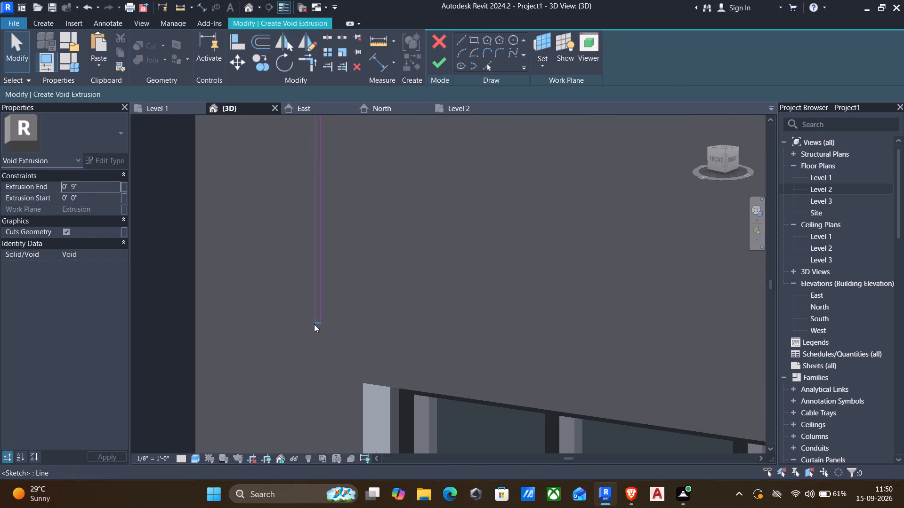
{"action": "left_click", "coordinate": [318, 324]}
{"action": "key", "text": "Escape"}
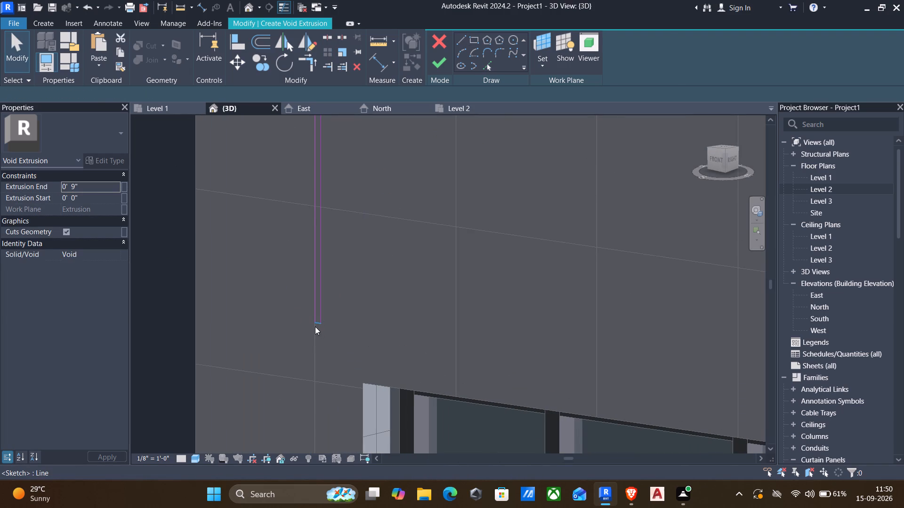
{"action": "left_click", "coordinate": [315, 326]}
{"action": "type", "text": "mv"}
{"action": "scroll", "coordinate": [315, 326], "scroll_direction": "up", "scroll_amount": 4}
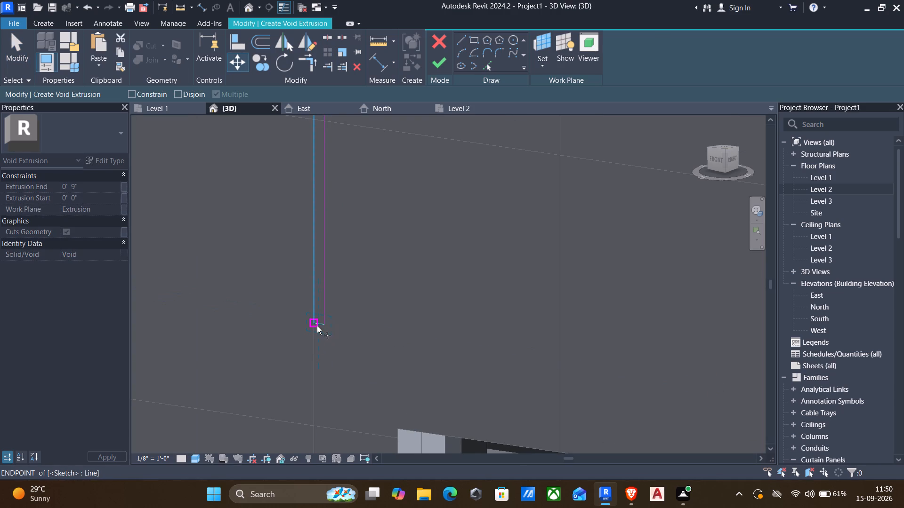
{"action": "scroll", "coordinate": [317, 325], "scroll_direction": "up", "scroll_amount": 3}
{"action": "left_click", "coordinate": [318, 319]}
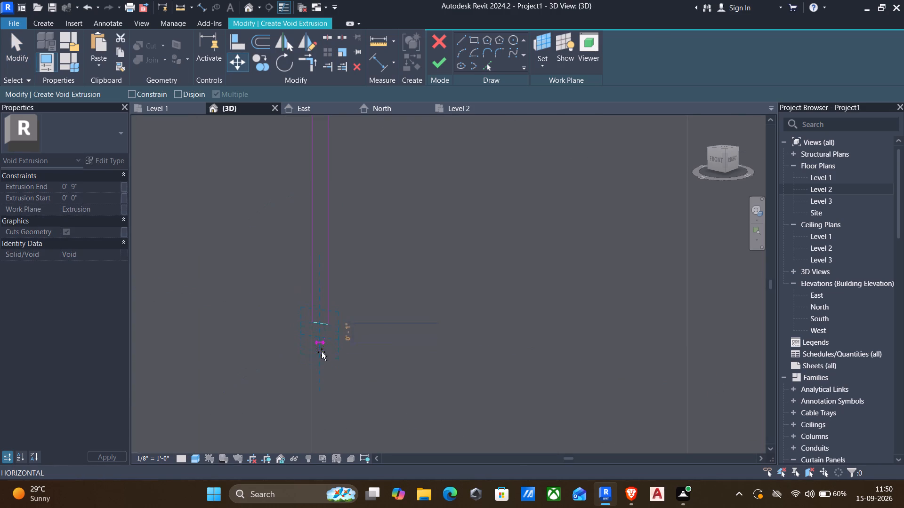
{"action": "scroll", "coordinate": [321, 366], "scroll_direction": "down", "scroll_amount": 1}
{"action": "middle_click_drag", "start_coordinate": [320, 375], "coordinate": [331, 223]}
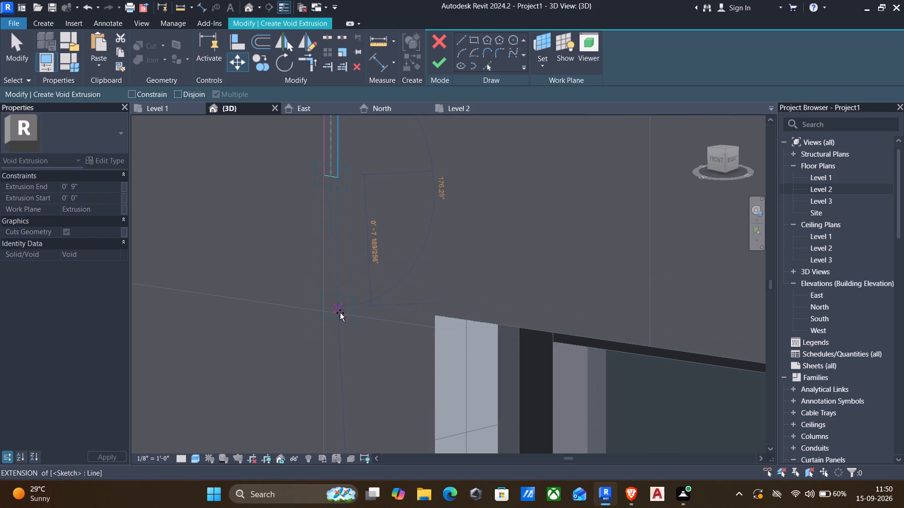
{"action": "left_click", "coordinate": [323, 313]}
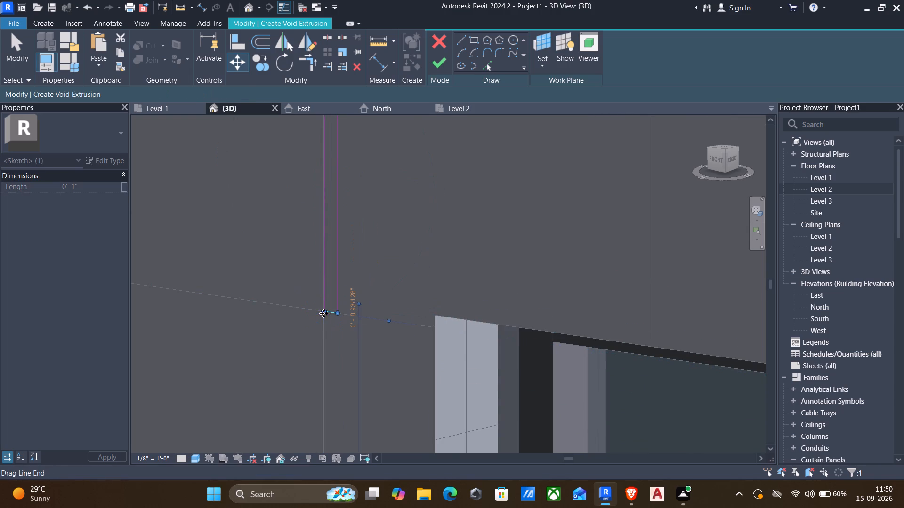
{"action": "key", "text": "Escape"}
{"action": "scroll", "coordinate": [316, 339], "scroll_direction": "down", "scroll_amount": 2}
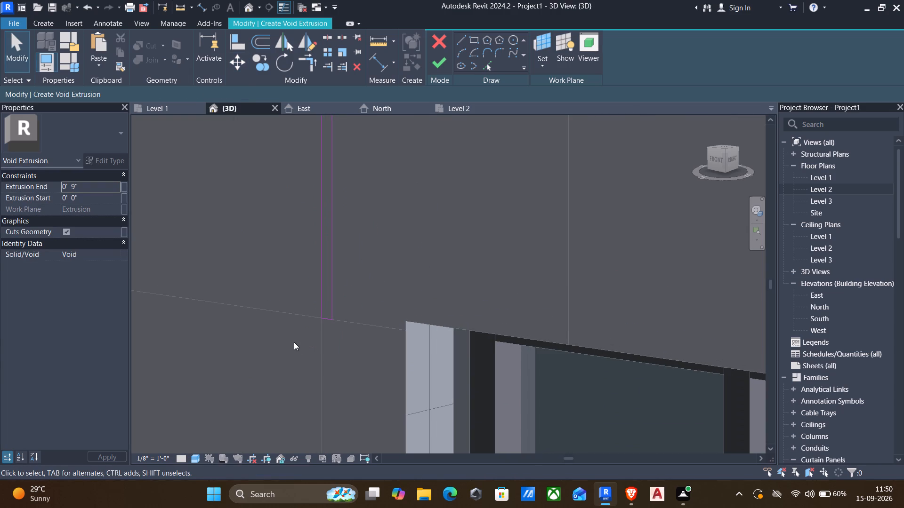
Set the narrow void rectangle's width to 0.5" by moving its right vertical edge, keeping the left edge on the tile joint.
{"action": "middle_click_drag", "start_coordinate": [290, 344], "coordinate": [317, 339], "text": "shift"}
{"action": "scroll", "coordinate": [317, 334], "scroll_direction": "down", "scroll_amount": 2}
{"action": "middle_click_drag", "start_coordinate": [306, 323], "coordinate": [266, 327]}
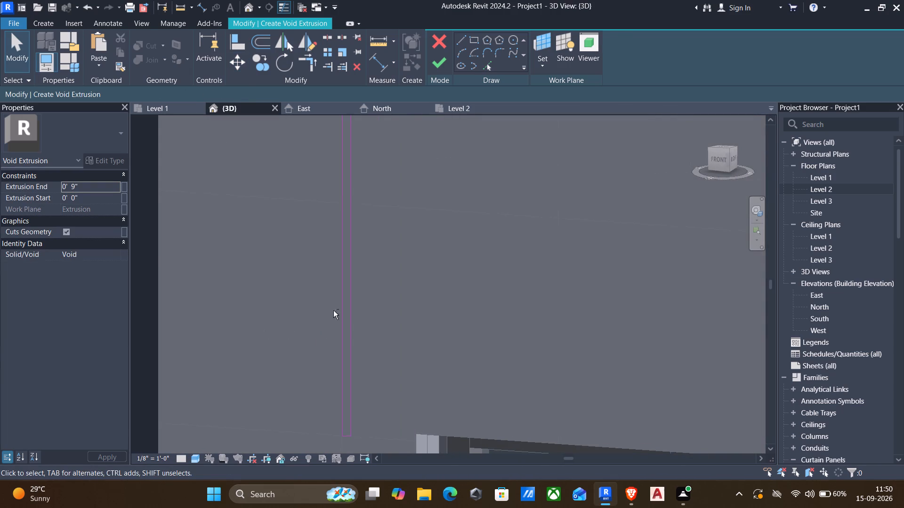
{"action": "middle_click_drag", "start_coordinate": [322, 300], "coordinate": [298, 302], "text": "shift"}
{"action": "scroll", "coordinate": [298, 302], "scroll_direction": "down", "scroll_amount": 3}
{"action": "middle_click_drag", "start_coordinate": [284, 238], "coordinate": [316, 289]}
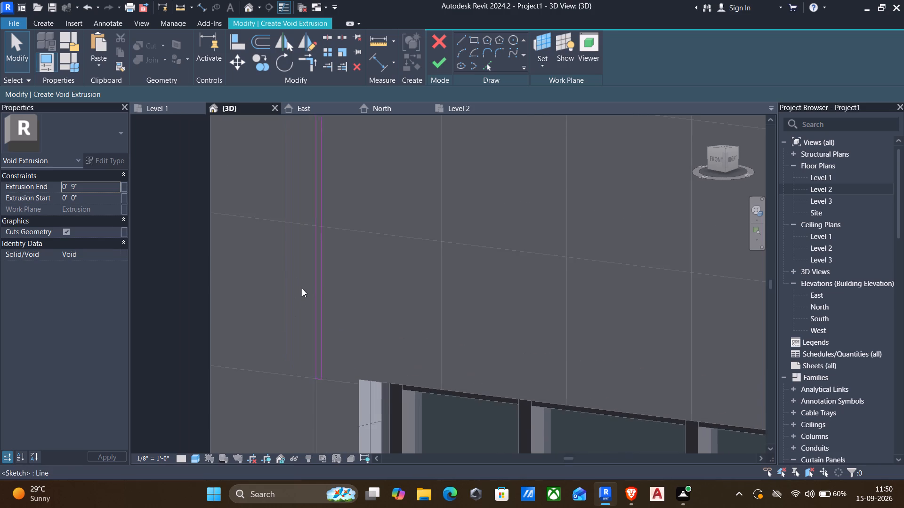
{"action": "scroll", "coordinate": [302, 288], "scroll_direction": "up", "scroll_amount": 3}
{"action": "scroll", "coordinate": [328, 385], "scroll_direction": "up", "scroll_amount": 1}
{"action": "middle_click_drag", "start_coordinate": [328, 385], "coordinate": [327, 330]}
{"action": "scroll", "coordinate": [330, 397], "scroll_direction": "up", "scroll_amount": 8}
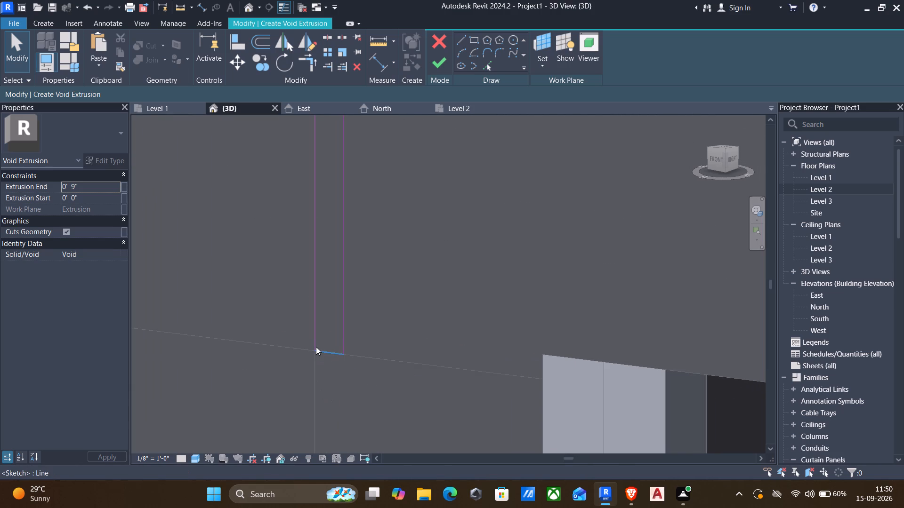
{"action": "left_click", "coordinate": [320, 350]}
{"action": "scroll", "coordinate": [320, 350], "scroll_direction": "down", "scroll_amount": 6}
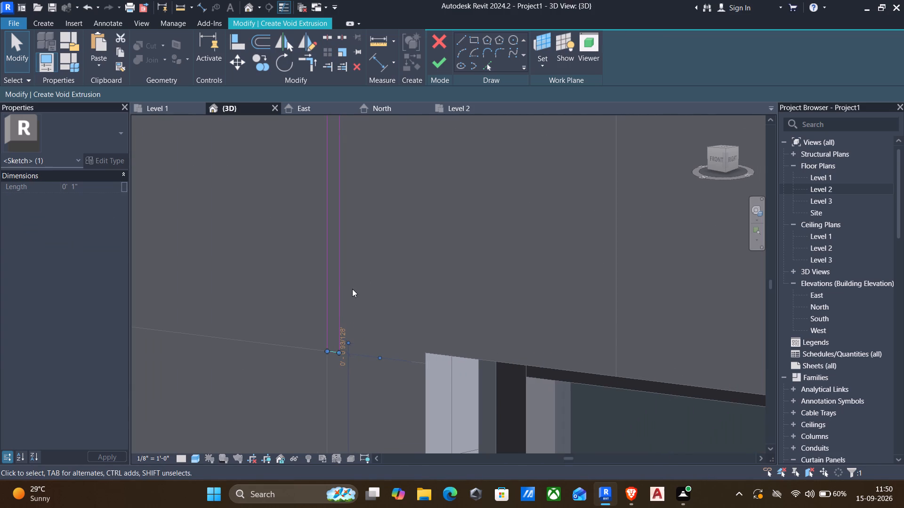
{"action": "left_click", "coordinate": [338, 296]}
{"action": "scroll", "coordinate": [320, 351], "scroll_direction": "up", "scroll_amount": 3}
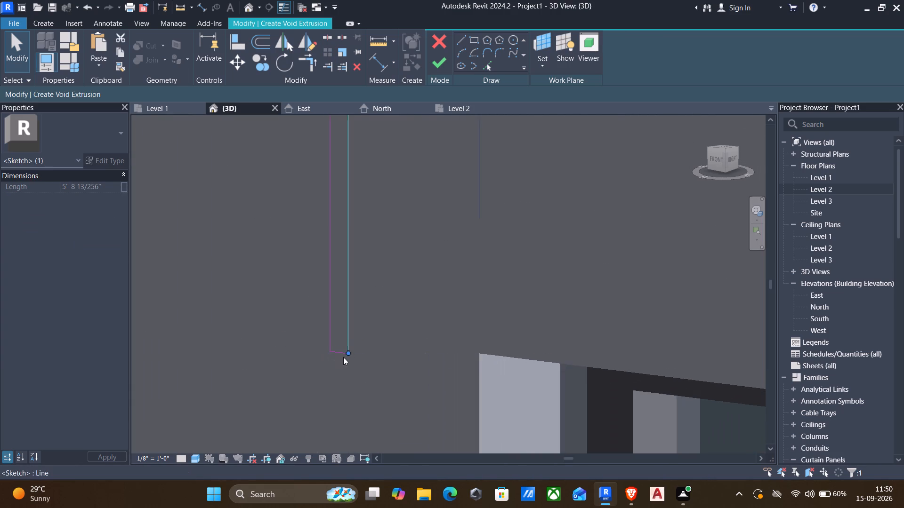
{"action": "scroll", "coordinate": [343, 357], "scroll_direction": "down", "scroll_amount": 3}
{"action": "middle_click_drag", "start_coordinate": [380, 254], "coordinate": [415, 441]}
{"action": "scroll", "coordinate": [416, 442], "scroll_direction": "down", "scroll_amount": 3}
{"action": "middle_click_drag", "start_coordinate": [424, 146], "coordinate": [446, 459]}
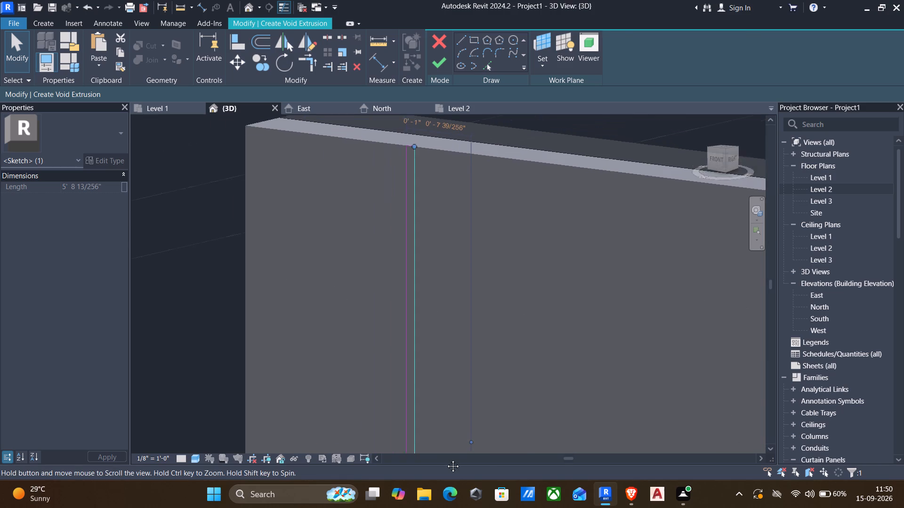
{"action": "middle_click_drag", "start_coordinate": [446, 459], "coordinate": [447, 472]}
{"action": "scroll", "coordinate": [406, 140], "scroll_direction": "up", "scroll_amount": 4}
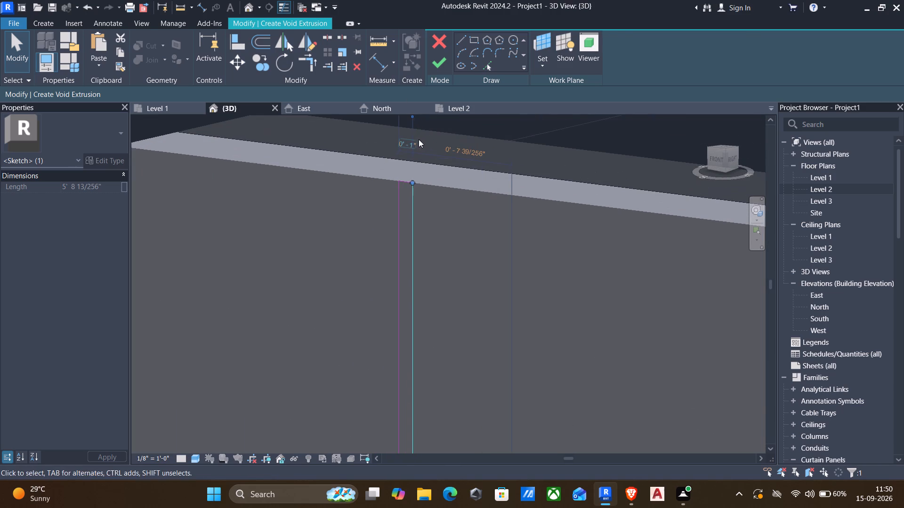
{"action": "left_click", "coordinate": [413, 144]}
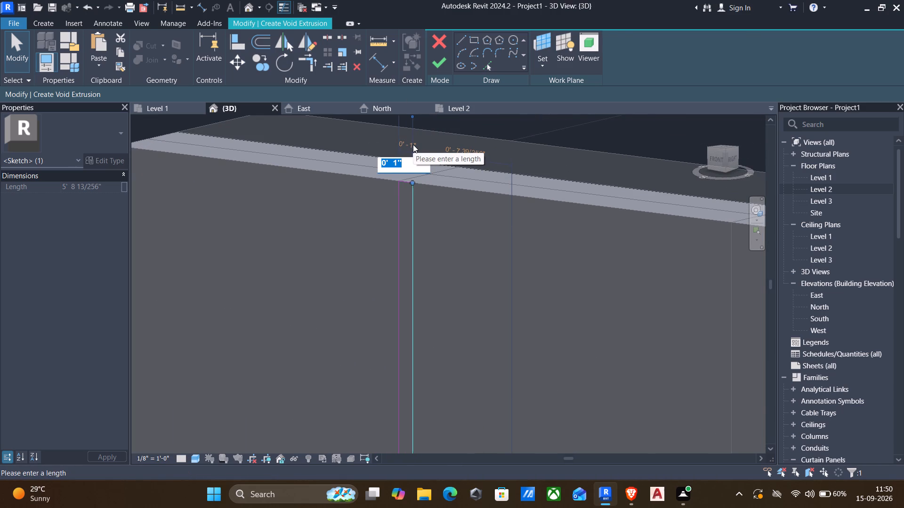
{"action": "type", "text": "0."}
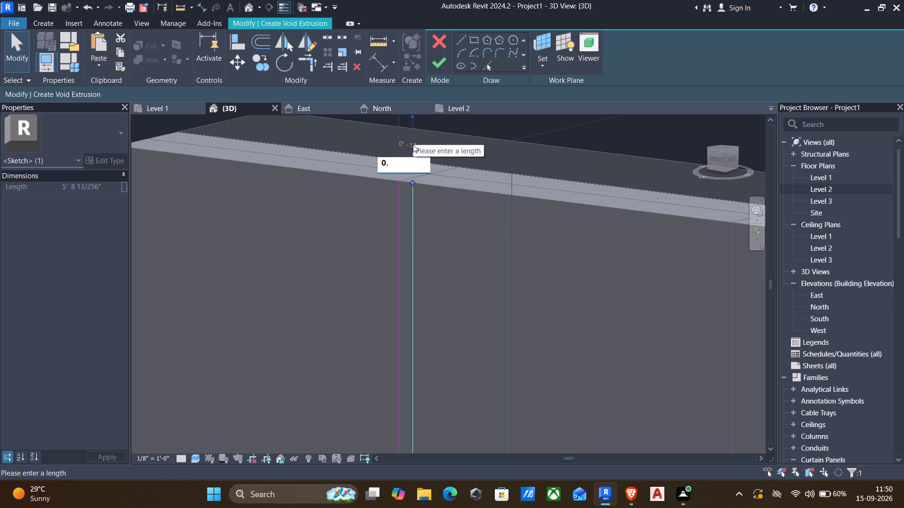
{"action": "type", "text": "5\""}
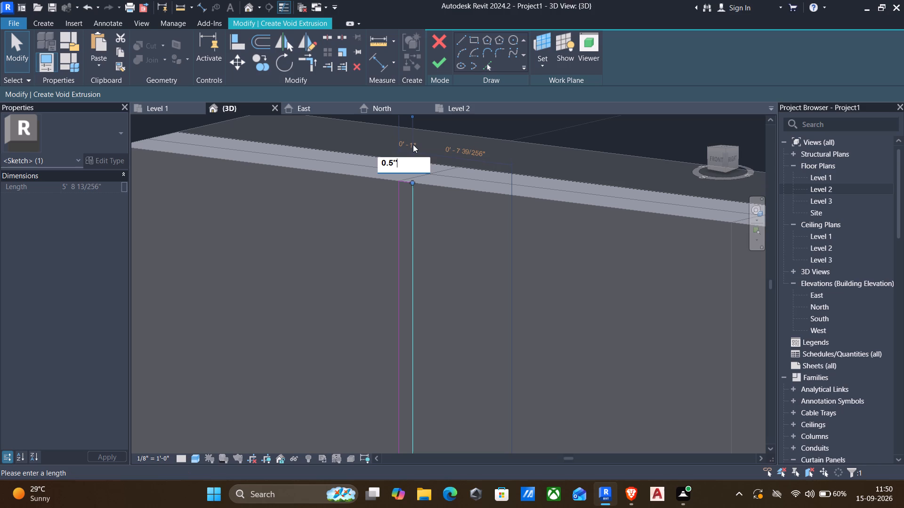
{"action": "key", "text": "Return"}
{"action": "key", "text": "Escape"}
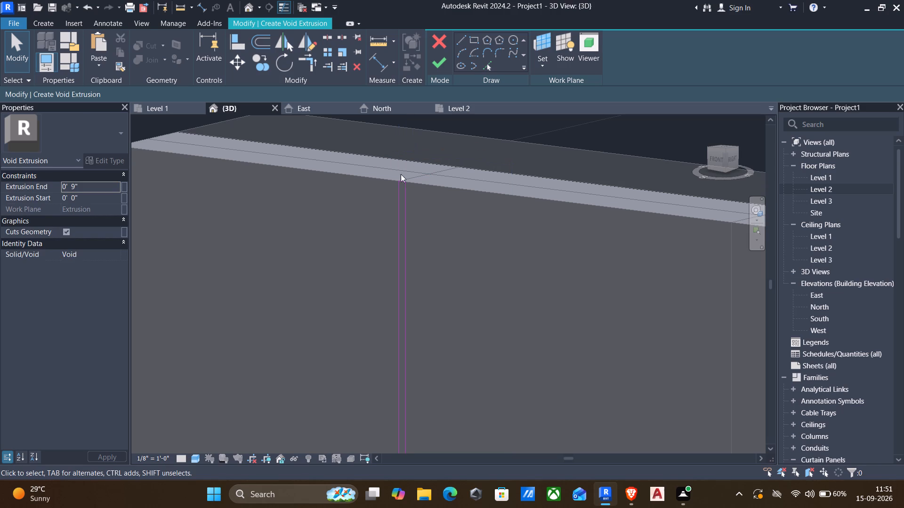
Copy the whole narrow rectangle from the wall's top edge to each of the next four vertical tile joints with multiple copying.
{"action": "scroll", "coordinate": [379, 180], "scroll_direction": "down", "scroll_amount": 3}
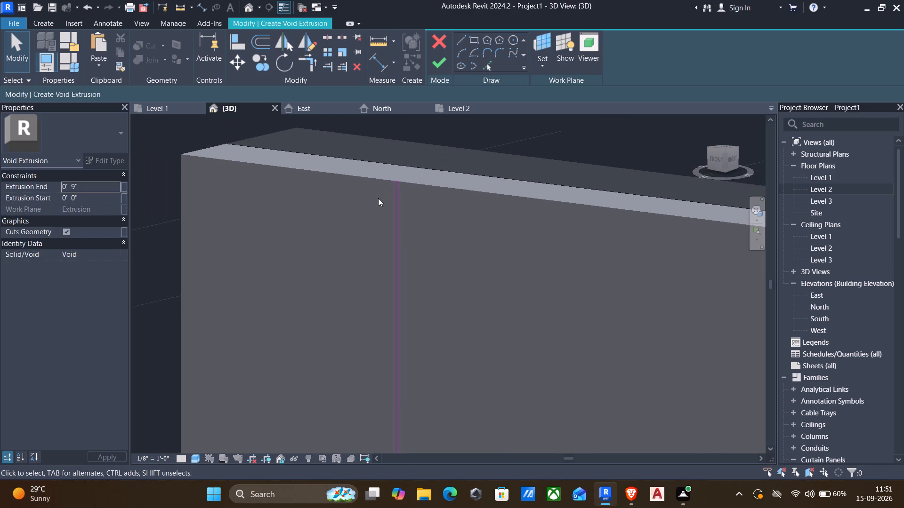
{"action": "scroll", "coordinate": [357, 178], "scroll_direction": "down", "scroll_amount": 6}
{"action": "left_click_drag", "start_coordinate": [342, 181], "coordinate": [342, 180]}
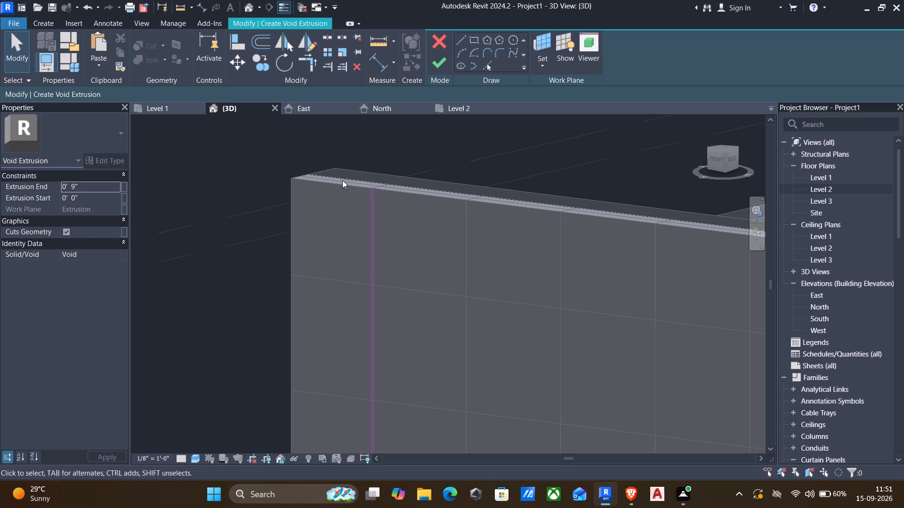
{"action": "left_click_drag", "start_coordinate": [342, 180], "coordinate": [391, 431]}
{"action": "scroll", "coordinate": [378, 280], "scroll_direction": "down", "scroll_amount": 4}
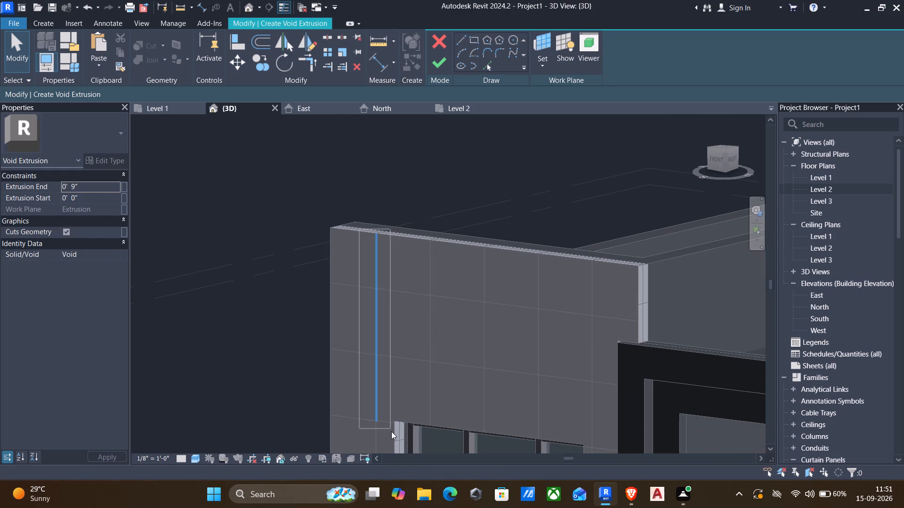
{"action": "left_click_drag", "start_coordinate": [391, 431], "coordinate": [391, 434]}
{"action": "type", "text": "co"}
{"action": "scroll", "coordinate": [378, 237], "scroll_direction": "up", "scroll_amount": 3}
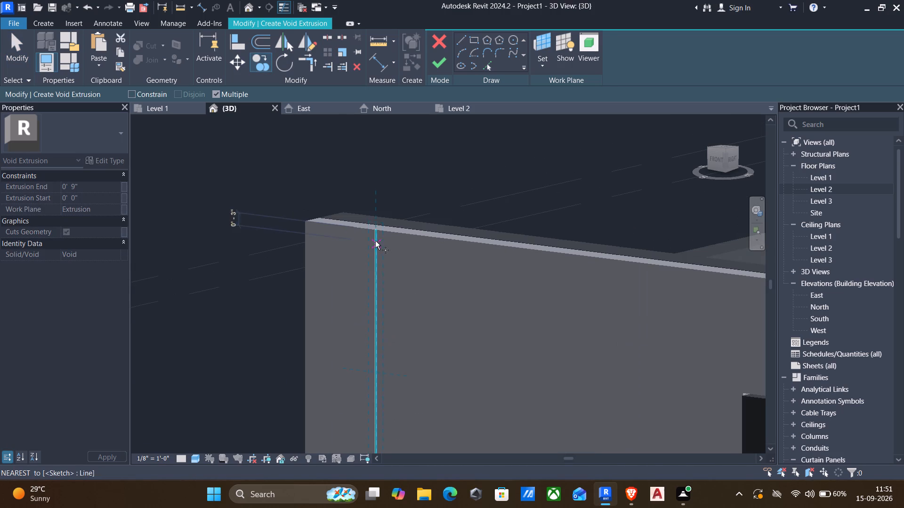
{"action": "left_click", "coordinate": [374, 232]}
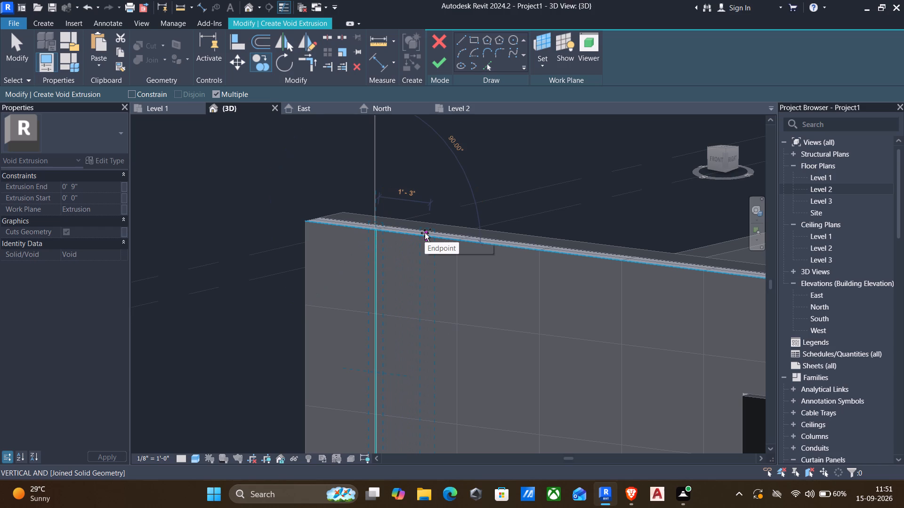
{"action": "left_click", "coordinate": [459, 243]}
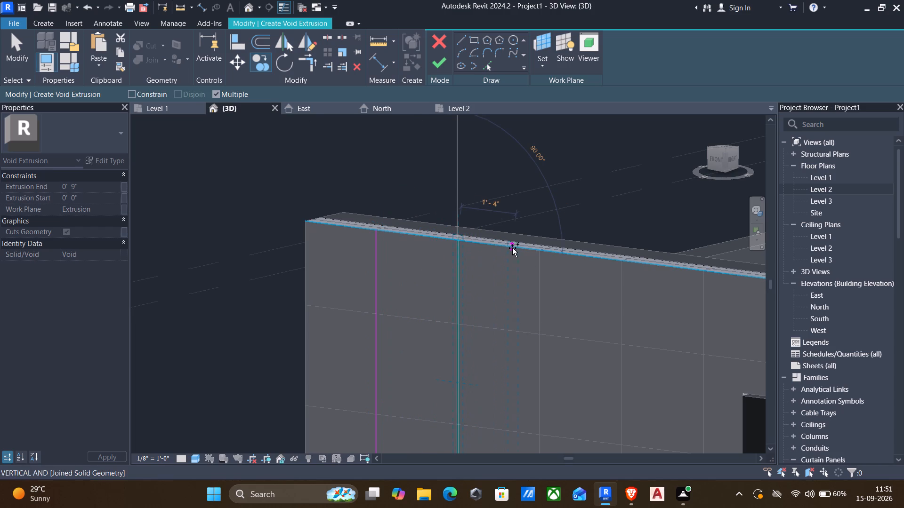
{"action": "left_click", "coordinate": [540, 254]}
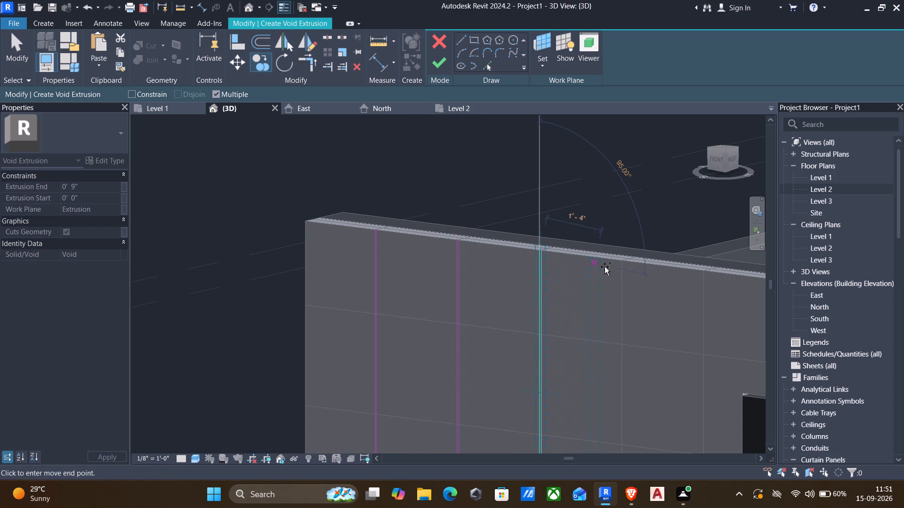
{"action": "left_click", "coordinate": [621, 262]}
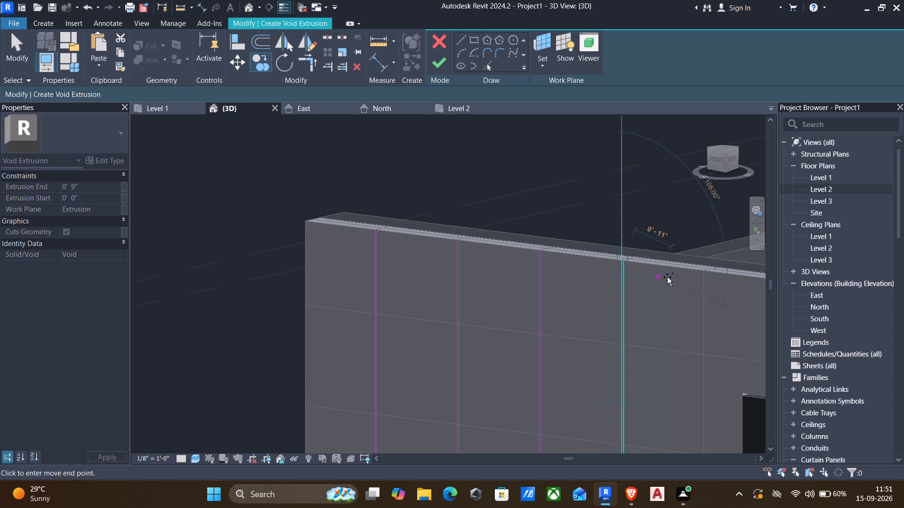
{"action": "scroll", "coordinate": [672, 278], "scroll_direction": "down", "scroll_amount": 2}
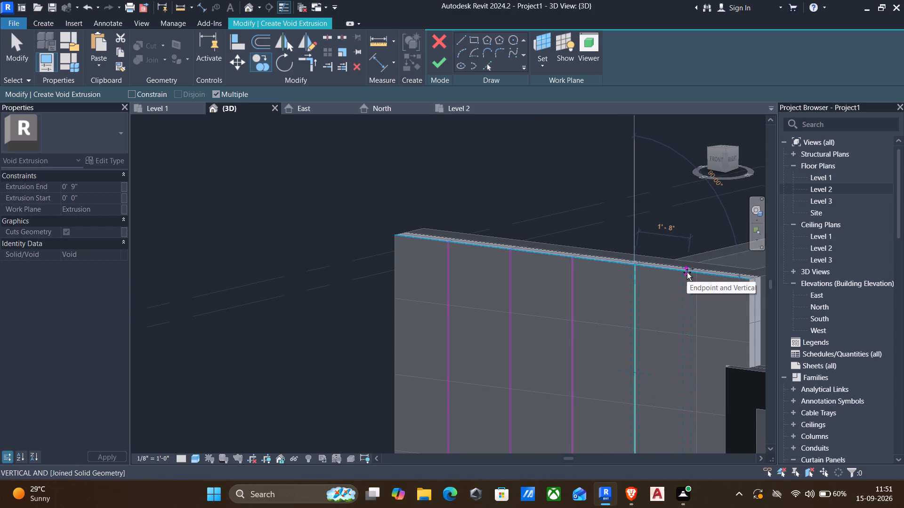
{"action": "left_click", "coordinate": [696, 271]}
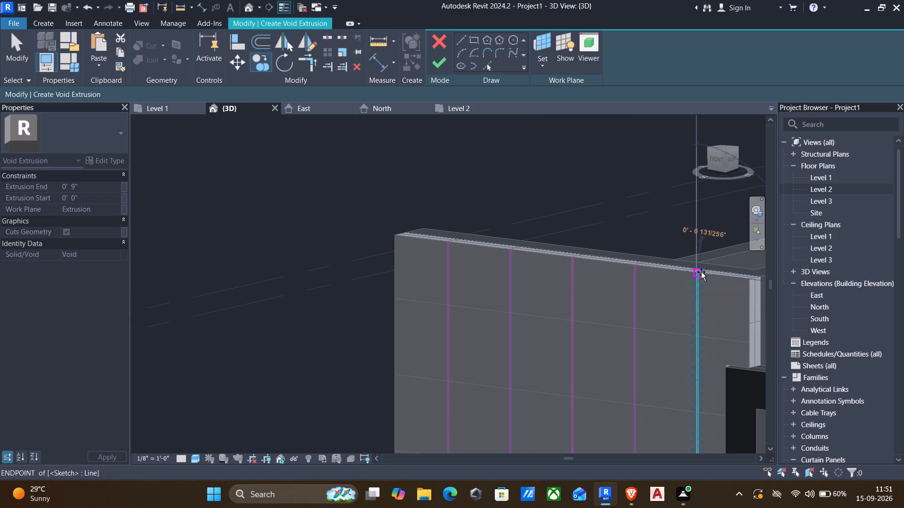
{"action": "scroll", "coordinate": [718, 275], "scroll_direction": "down", "scroll_amount": 1}
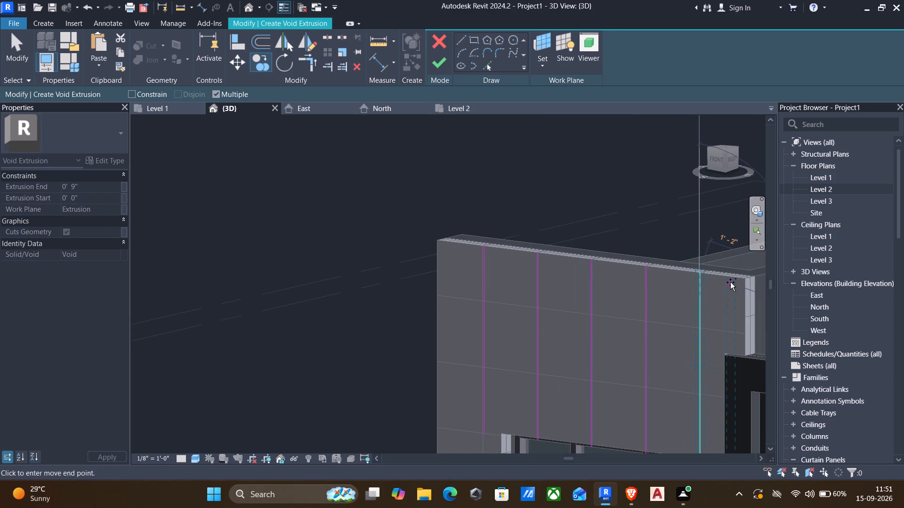
{"action": "middle_click_drag", "start_coordinate": [730, 282], "coordinate": [731, 230]}
{"action": "key", "text": "Escape"}
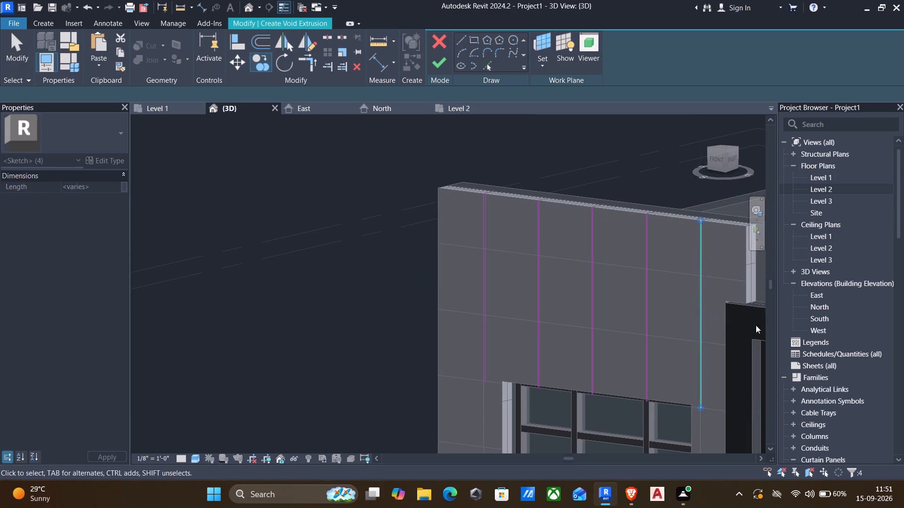
Nudge the bottom edge of the fourth narrow rectangle up to the wall's edge above the upper window opening.
{"action": "scroll", "coordinate": [647, 427], "scroll_direction": "up", "scroll_amount": 4}
{"action": "scroll", "coordinate": [646, 388], "scroll_direction": "up", "scroll_amount": 8}
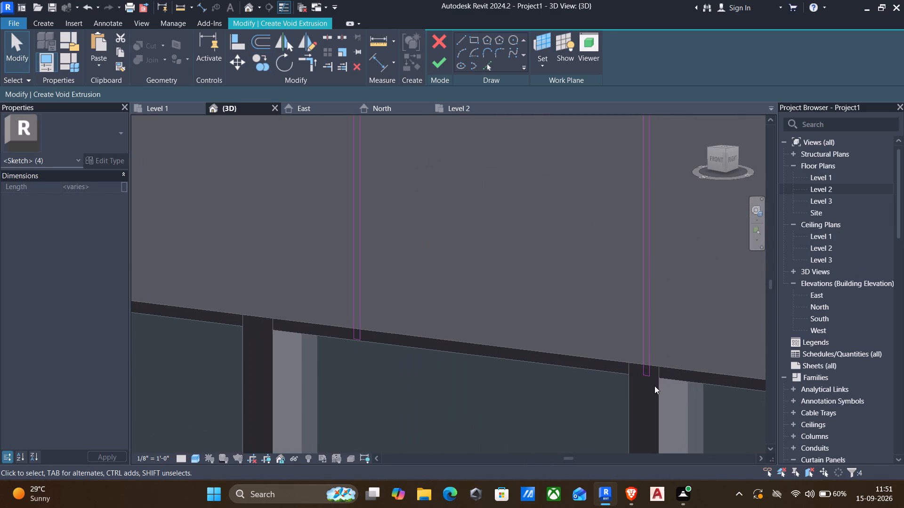
{"action": "scroll", "coordinate": [646, 375], "scroll_direction": "up", "scroll_amount": 5}
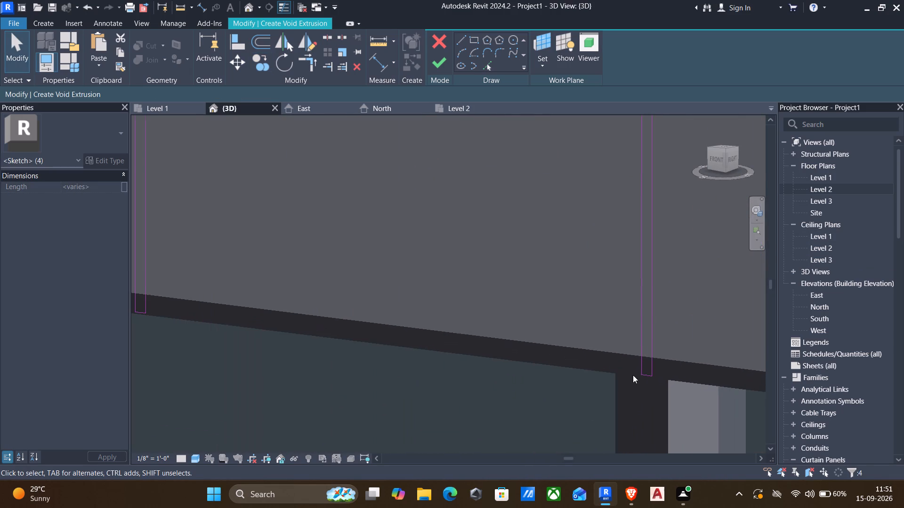
{"action": "left_click", "coordinate": [646, 374]}
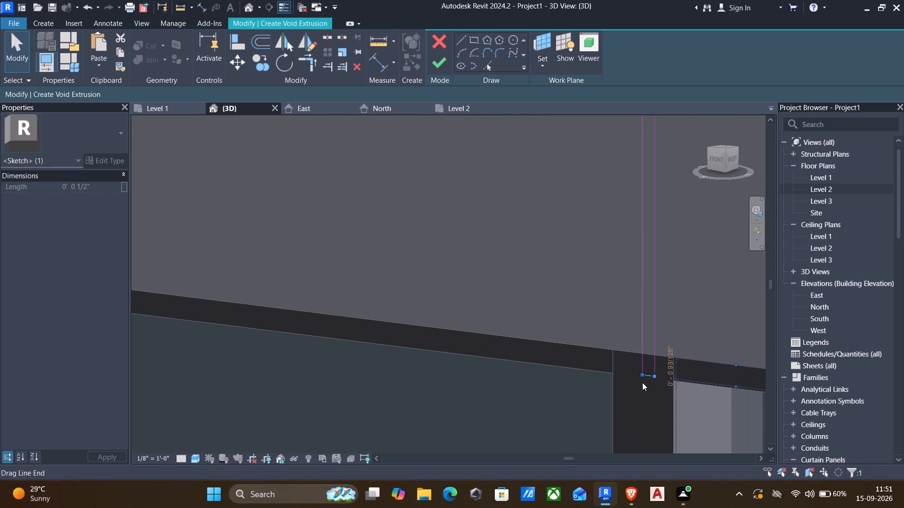
{"action": "key", "text": "Up"}
{"action": "scroll", "coordinate": [634, 382], "scroll_direction": "down", "scroll_amount": 14}
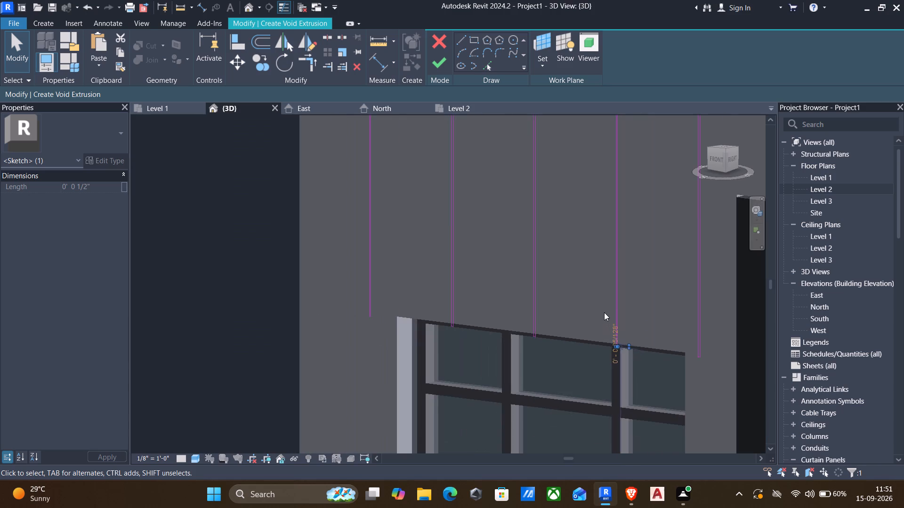
{"action": "middle_click_drag", "start_coordinate": [603, 303], "coordinate": [621, 378]}
{"action": "scroll", "coordinate": [619, 374], "scroll_direction": "down", "scroll_amount": 2}
{"action": "scroll", "coordinate": [618, 238], "scroll_direction": "up", "scroll_amount": 5}
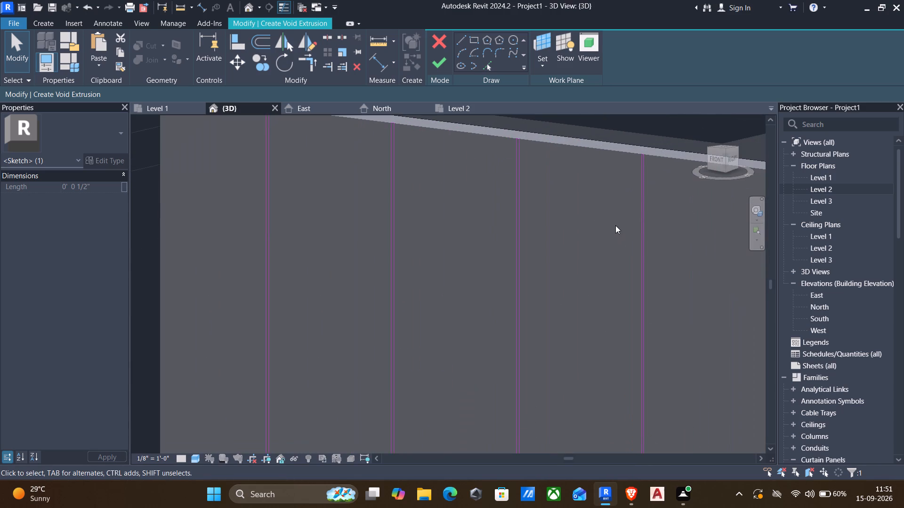
{"action": "key", "text": "Up"}
{"action": "key", "text": "Up"}
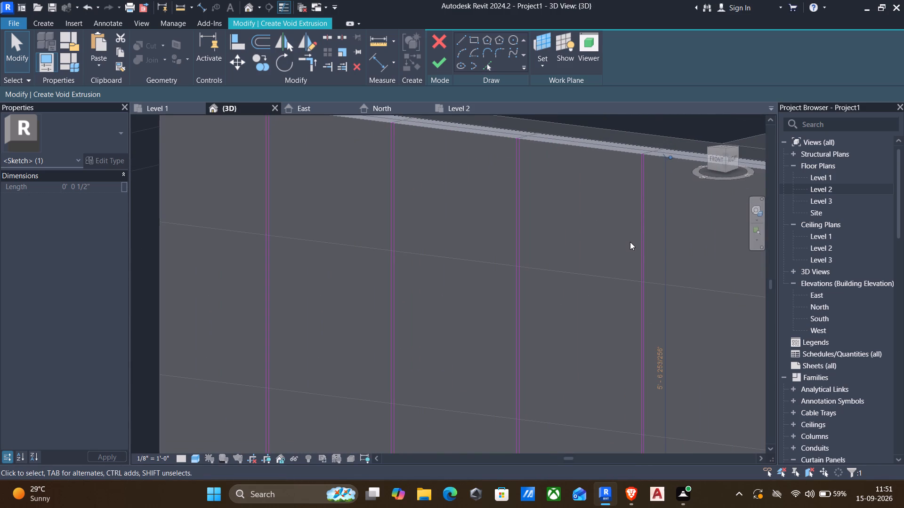
{"action": "scroll", "coordinate": [637, 246], "scroll_direction": "down", "scroll_amount": 3}
{"action": "scroll", "coordinate": [624, 353], "scroll_direction": "down", "scroll_amount": 3}
{"action": "middle_click_drag", "start_coordinate": [643, 385], "coordinate": [646, 339]}
{"action": "scroll", "coordinate": [650, 398], "scroll_direction": "up", "scroll_amount": 5}
{"action": "scroll", "coordinate": [648, 333], "scroll_direction": "down", "scroll_amount": 1}
{"action": "scroll", "coordinate": [649, 340], "scroll_direction": "up", "scroll_amount": 5}
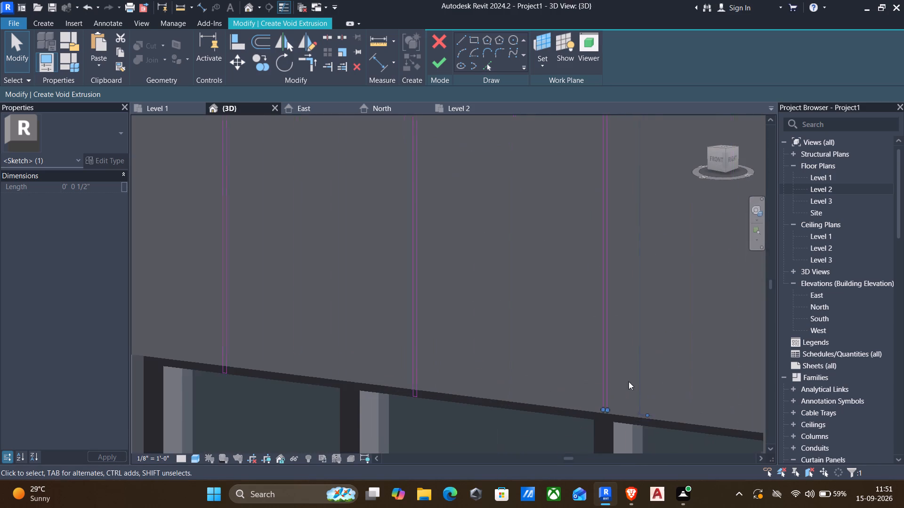
{"action": "scroll", "coordinate": [621, 401], "scroll_direction": "up", "scroll_amount": 4}
{"action": "middle_click_drag", "start_coordinate": [616, 440], "coordinate": [627, 327]}
{"action": "key", "text": "Down"}
{"action": "key", "text": "Down"}
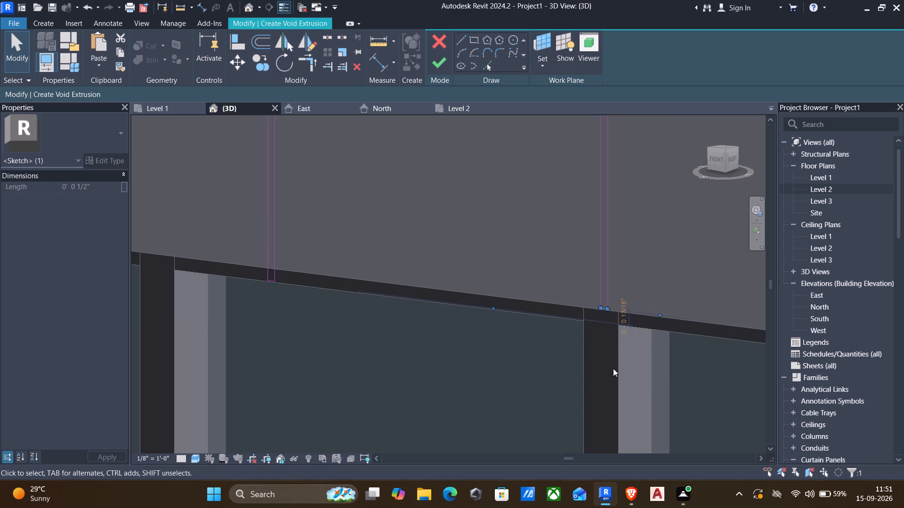
{"action": "scroll", "coordinate": [613, 368], "scroll_direction": "down", "scroll_amount": 3}
{"action": "key", "text": "Down"}
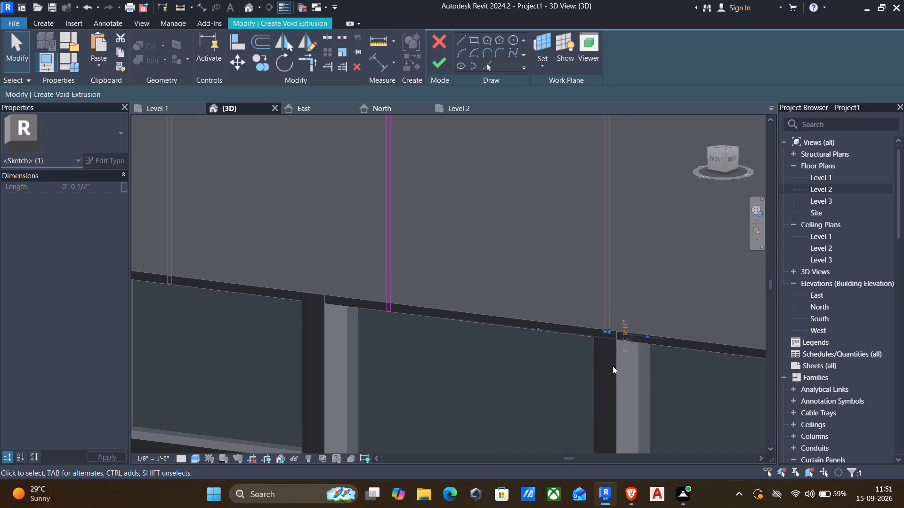
{"action": "key", "text": "Up"}
Nudge the bottom edge of the third narrow rectangle up to the wall's edge above the upper window opening.
{"action": "scroll", "coordinate": [645, 353], "scroll_direction": "down", "scroll_amount": 1}
{"action": "scroll", "coordinate": [430, 283], "scroll_direction": "up", "scroll_amount": 4}
{"action": "scroll", "coordinate": [386, 379], "scroll_direction": "up", "scroll_amount": 4}
{"action": "left_click", "coordinate": [436, 316]}
{"action": "key", "text": "Up"}
{"action": "key", "text": "Up"}
{"action": "key", "text": "Up"}
{"action": "key", "text": "Up"}
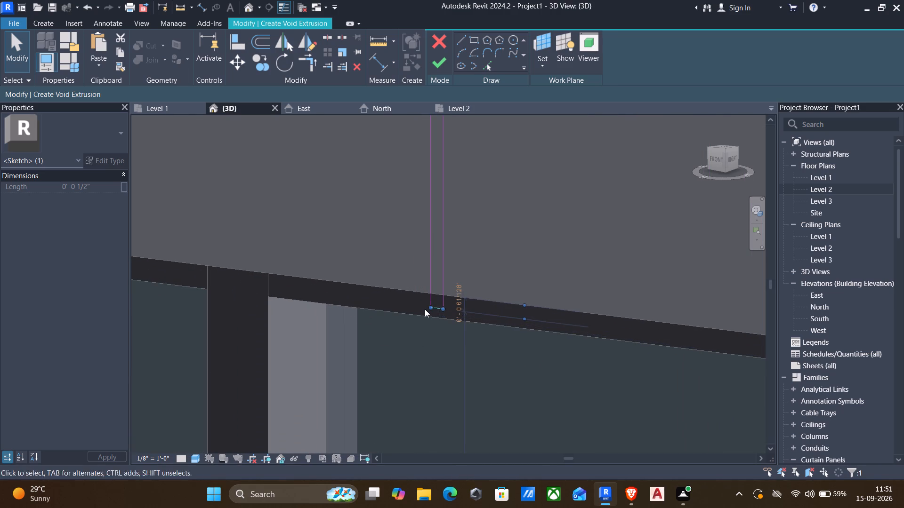
{"action": "key", "text": "Up"}
{"action": "key", "text": "Up"}
{"action": "key", "text": "Up"}
{"action": "key", "text": "Up"}
{"action": "key", "text": "Up"}
{"action": "key", "text": "Up"}
{"action": "key", "text": "Up"}
{"action": "scroll", "coordinate": [418, 307], "scroll_direction": "down", "scroll_amount": 2}
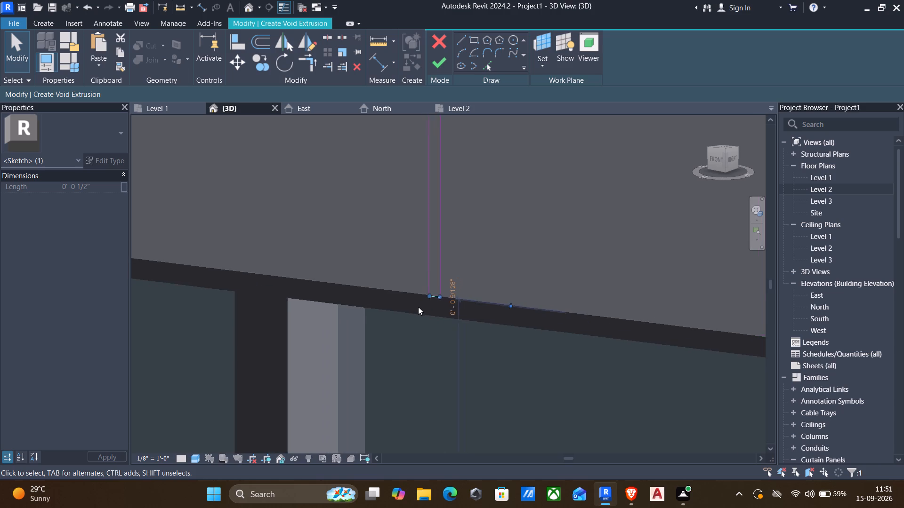
{"action": "scroll", "coordinate": [418, 307], "scroll_direction": "down", "scroll_amount": 5}
{"action": "scroll", "coordinate": [179, 284], "scroll_direction": "up", "scroll_amount": 3}
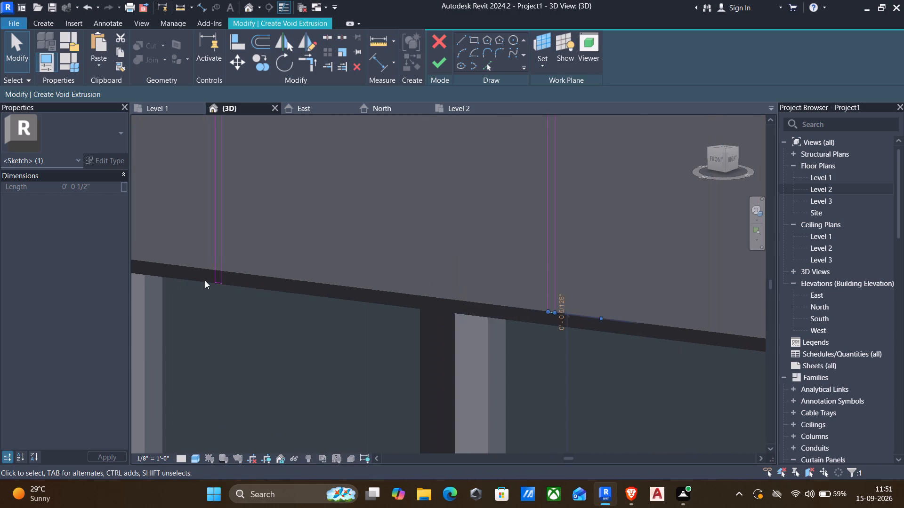
Nudge the bottom edge of the second narrow rectangle up to the wall's edge above the upper window opening.
{"action": "scroll", "coordinate": [205, 280], "scroll_direction": "up", "scroll_amount": 3}
{"action": "left_click", "coordinate": [219, 283]}
{"action": "key", "text": "Up"}
{"action": "key", "text": "Up"}
{"action": "key", "text": "Up"}
{"action": "key", "text": "Up"}
{"action": "key", "text": "Up"}
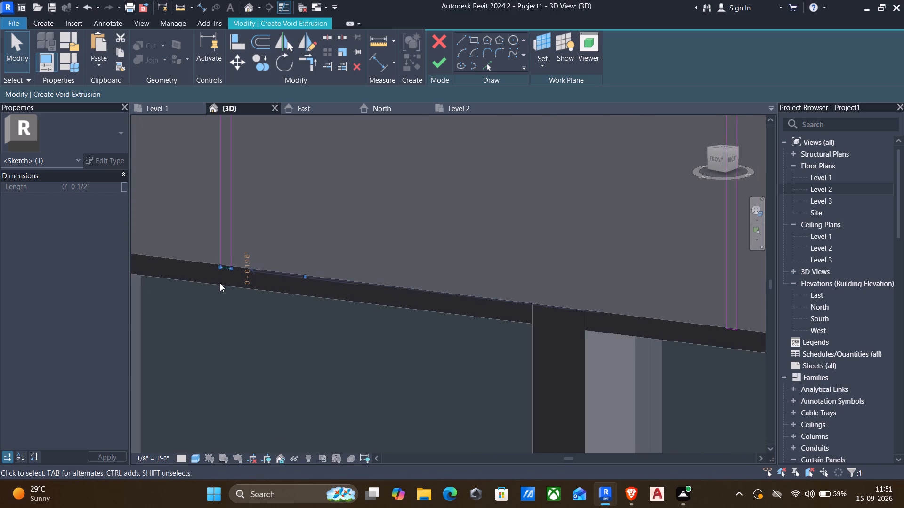
{"action": "key", "text": "Up"}
Finish the void extrusion sketch and the facade's in-place model, without saving the project.
{"action": "scroll", "coordinate": [216, 283], "scroll_direction": "down", "scroll_amount": 7}
{"action": "scroll", "coordinate": [311, 295], "scroll_direction": "down", "scroll_amount": 3}
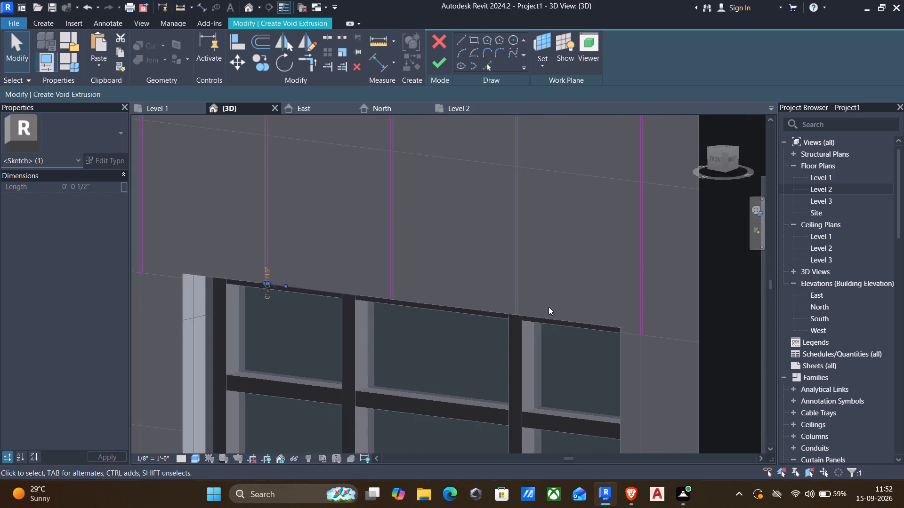
{"action": "scroll", "coordinate": [523, 310], "scroll_direction": "up", "scroll_amount": 3}
{"action": "scroll", "coordinate": [553, 326], "scroll_direction": "down", "scroll_amount": 3}
{"action": "scroll", "coordinate": [619, 332], "scroll_direction": "up", "scroll_amount": 1}
{"action": "scroll", "coordinate": [605, 332], "scroll_direction": "down", "scroll_amount": 3}
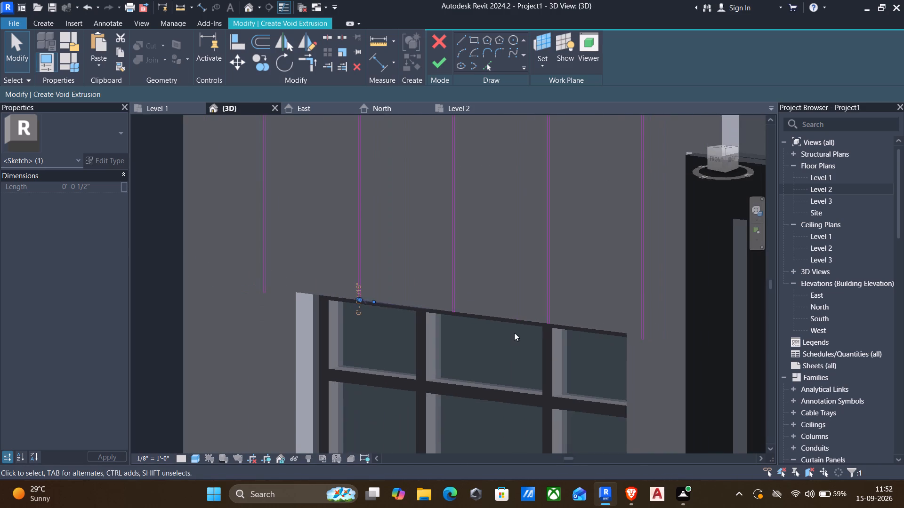
{"action": "scroll", "coordinate": [276, 309], "scroll_direction": "down", "scroll_amount": 2}
{"action": "left_click", "coordinate": [431, 63]}
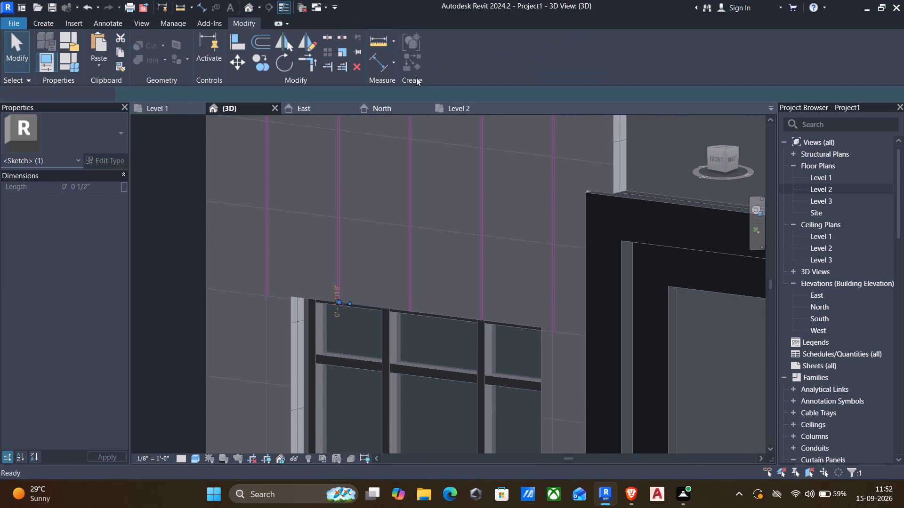
{"action": "scroll", "coordinate": [394, 218], "scroll_direction": "down", "scroll_amount": 2}
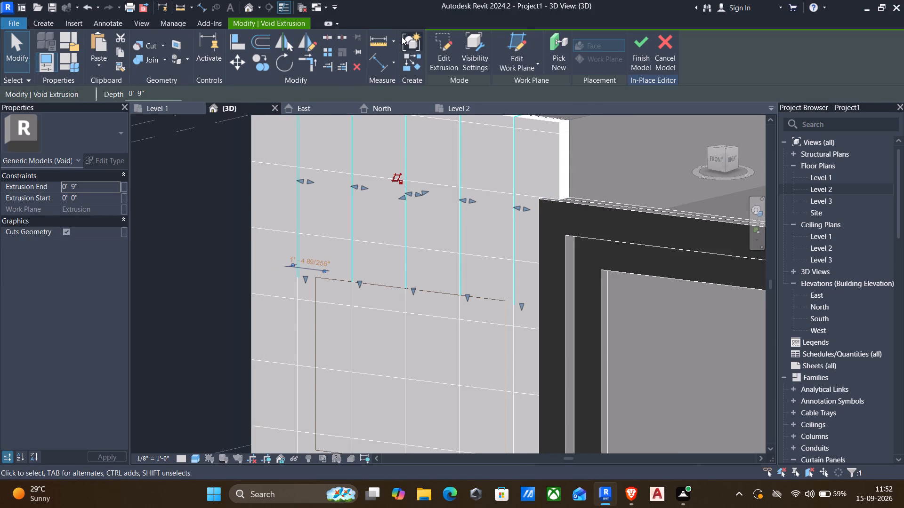
{"action": "left_click", "coordinate": [634, 43]}
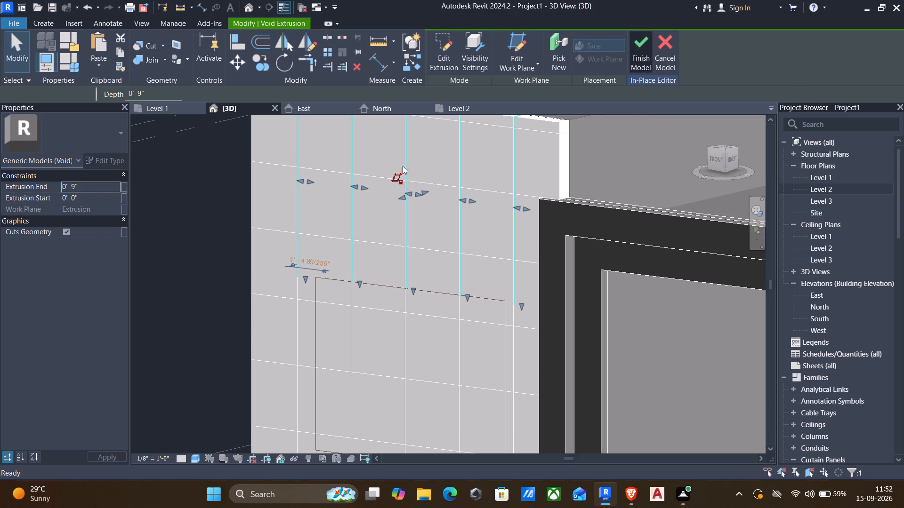
{"action": "left_click", "coordinate": [534, 294]}
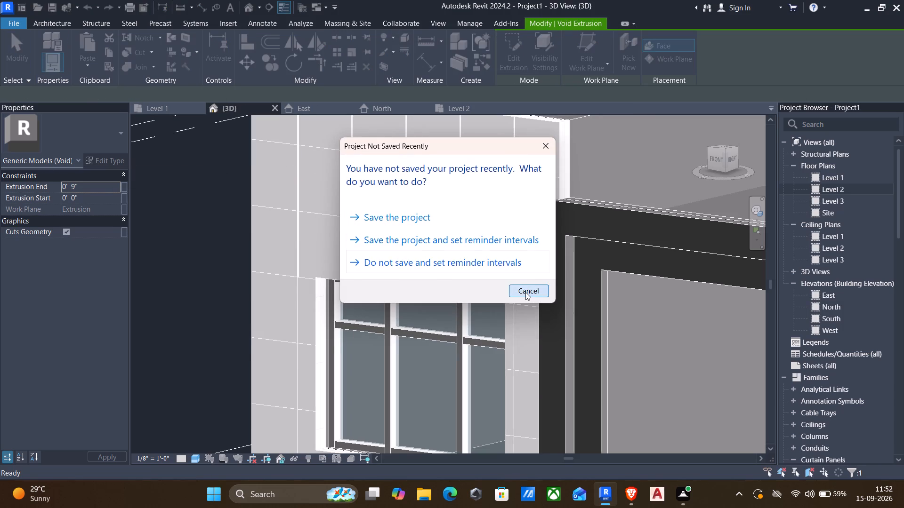
{"action": "key", "text": "Escape"}
Examine the grooves above the upper window and the ungrooved tile joints further down the front facade.
{"action": "scroll", "coordinate": [286, 294], "scroll_direction": "down", "scroll_amount": 1, "text": "shift"}
{"action": "middle_click_drag", "start_coordinate": [286, 294], "coordinate": [289, 291], "text": "shift"}
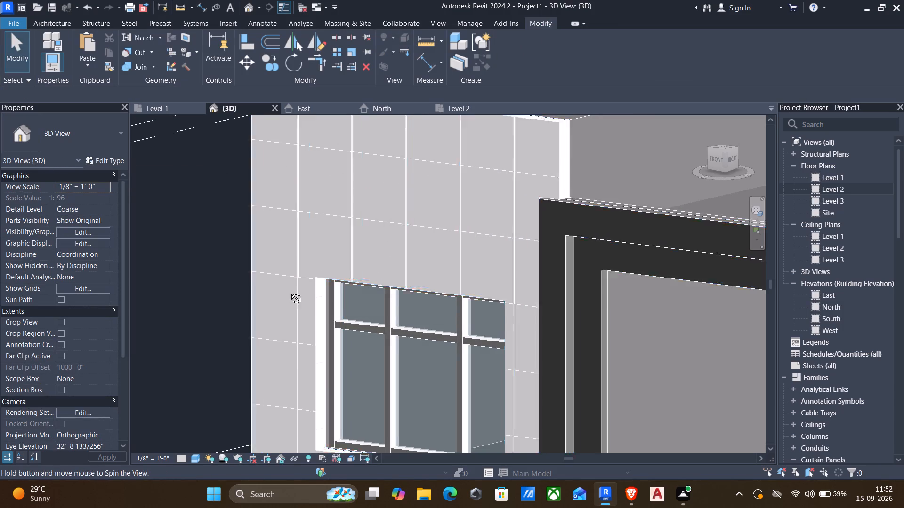
{"action": "middle_click_drag", "start_coordinate": [289, 291], "coordinate": [368, 284], "text": "shift"}
{"action": "scroll", "coordinate": [492, 165], "scroll_direction": "up", "scroll_amount": 7}
{"action": "scroll", "coordinate": [490, 161], "scroll_direction": "down", "scroll_amount": 2}
{"action": "middle_click_drag", "start_coordinate": [499, 190], "coordinate": [440, 209], "text": "shift"}
{"action": "scroll", "coordinate": [425, 212], "scroll_direction": "down", "scroll_amount": 2}
{"action": "middle_click_drag", "start_coordinate": [424, 239], "coordinate": [472, 209]}
{"action": "middle_click_drag", "start_coordinate": [464, 282], "coordinate": [509, 204]}
{"action": "middle_click_drag", "start_coordinate": [430, 287], "coordinate": [450, 257]}
{"action": "middle_click_drag", "start_coordinate": [415, 277], "coordinate": [450, 201]}
{"action": "scroll", "coordinate": [447, 275], "scroll_direction": "down", "scroll_amount": 1}
{"action": "middle_click_drag", "start_coordinate": [447, 277], "coordinate": [477, 214]}
{"action": "middle_click_drag", "start_coordinate": [413, 280], "coordinate": [427, 202]}
{"action": "scroll", "coordinate": [444, 275], "scroll_direction": "down", "scroll_amount": 2}
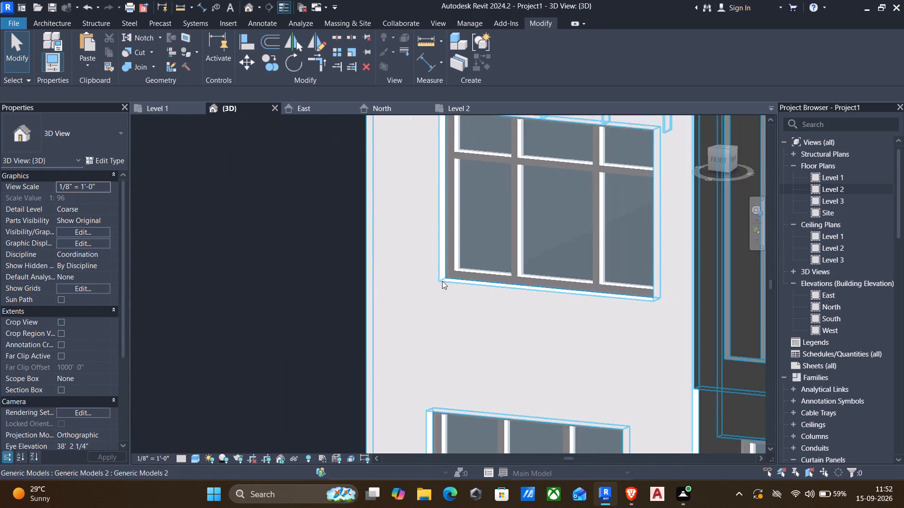
{"action": "scroll", "coordinate": [442, 281], "scroll_direction": "down", "scroll_amount": 1}
{"action": "middle_click_drag", "start_coordinate": [440, 295], "coordinate": [472, 329]}
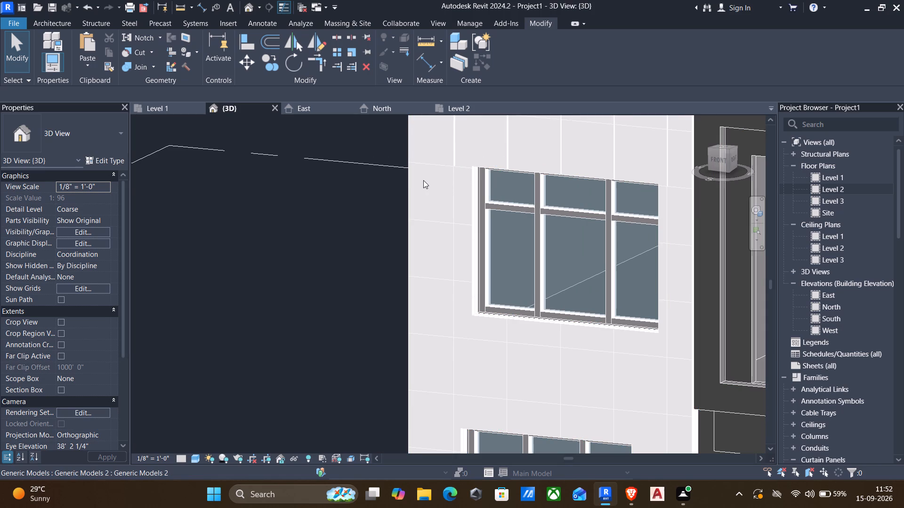
{"action": "scroll", "coordinate": [355, 156], "scroll_direction": "down", "scroll_amount": 2}
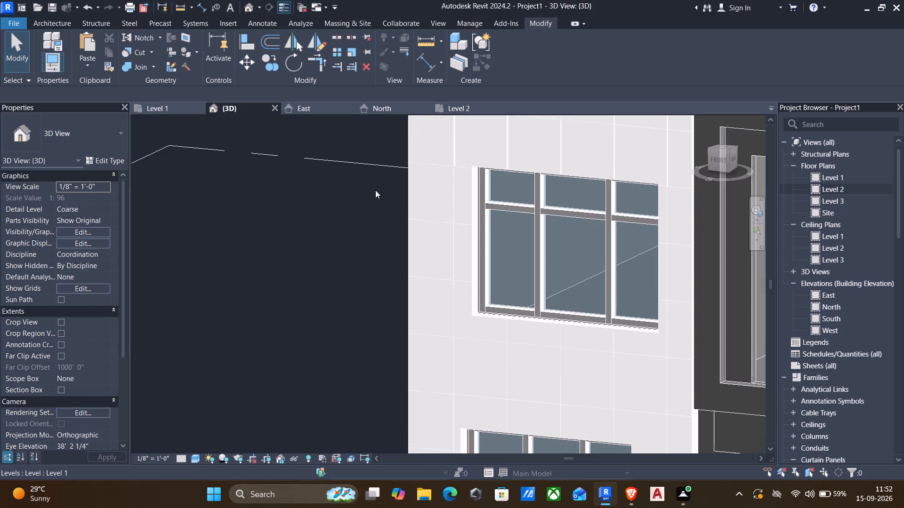
Edit the facade model in-place and copy the five-groove void extrusion down the tile joints to the wall below the upper window.
{"action": "middle_click_drag", "start_coordinate": [499, 352], "coordinate": [497, 319]}
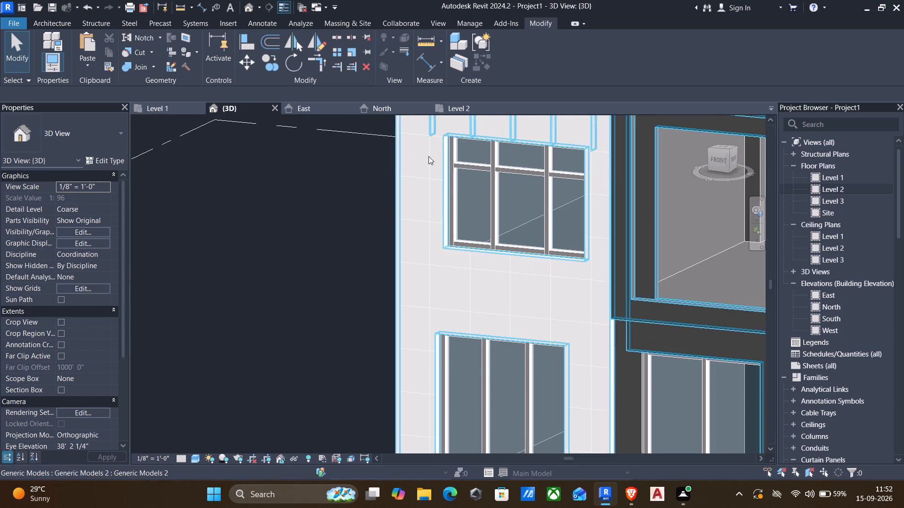
{"action": "middle_click_drag", "start_coordinate": [428, 160], "coordinate": [466, 380]}
{"action": "left_click", "coordinate": [472, 298]}
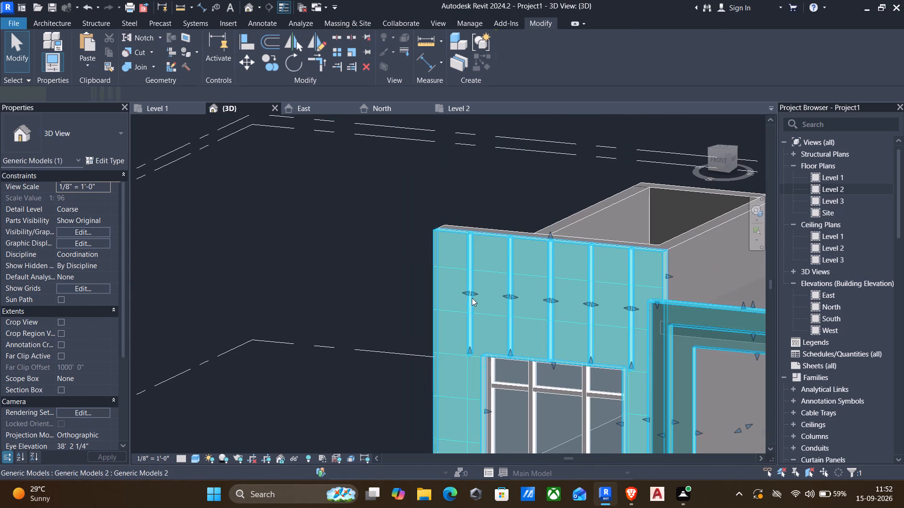
{"action": "left_click", "coordinate": [517, 58]}
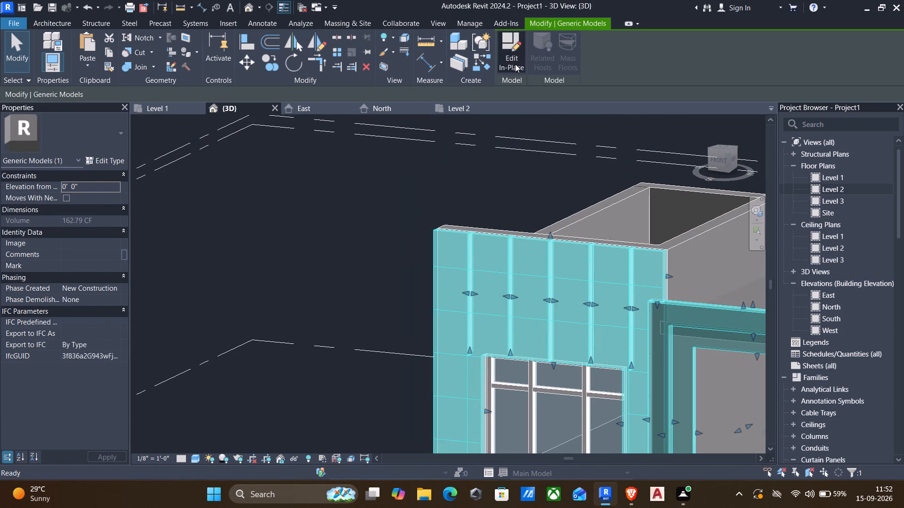
{"action": "scroll", "coordinate": [244, 184], "scroll_direction": "up", "scroll_amount": 1}
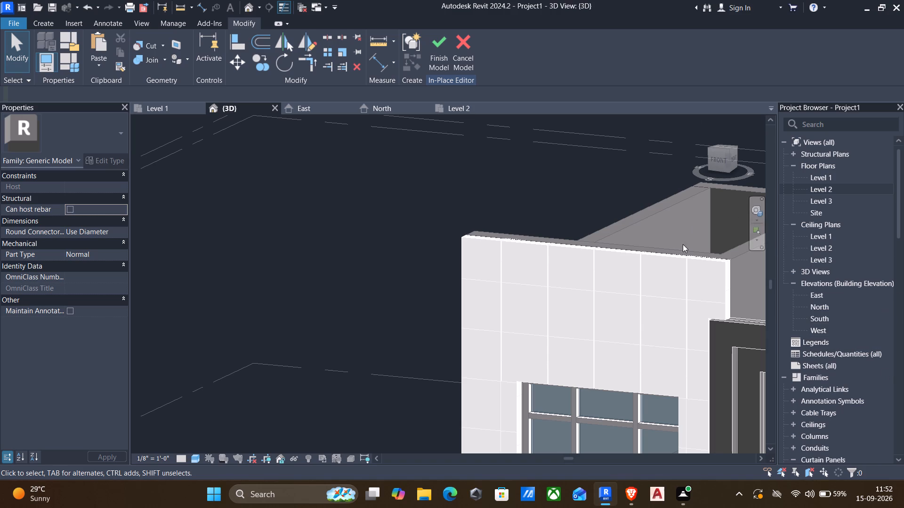
{"action": "middle_click_drag", "start_coordinate": [589, 263], "coordinate": [599, 208]}
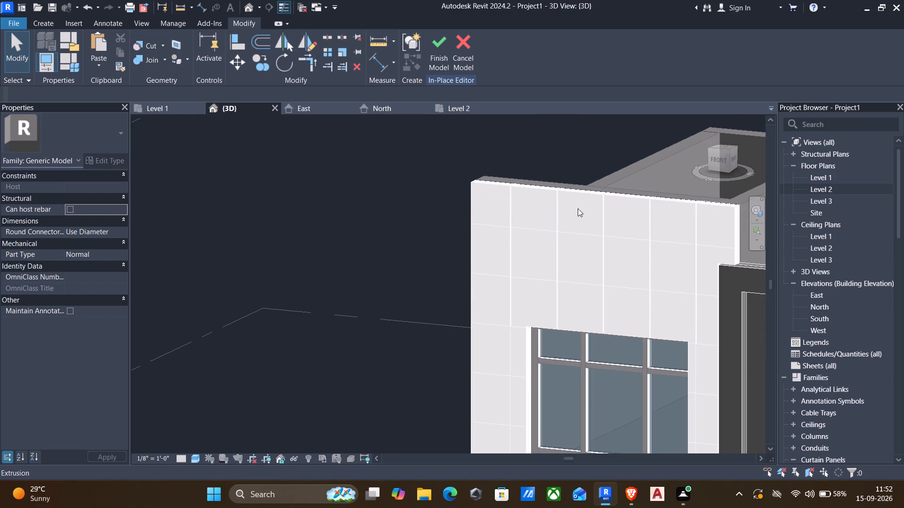
{"action": "left_click", "coordinate": [511, 208]}
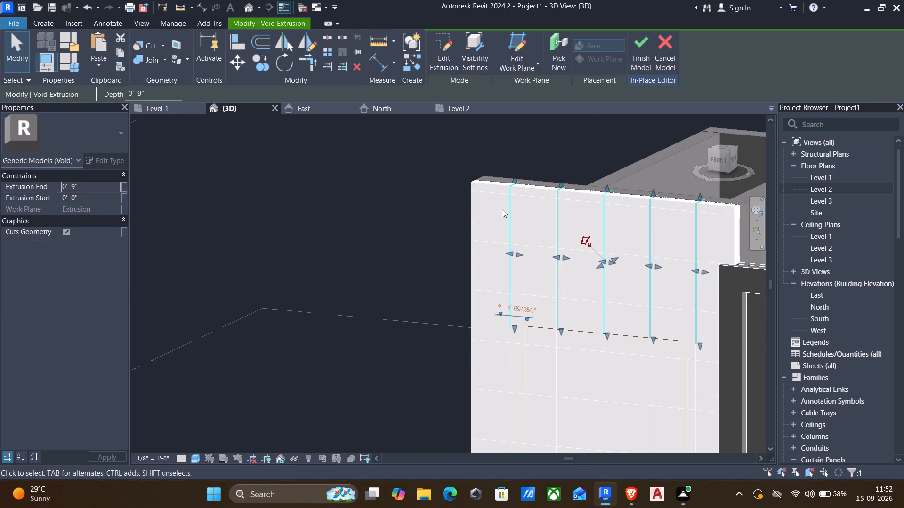
{"action": "type", "text": "co"}
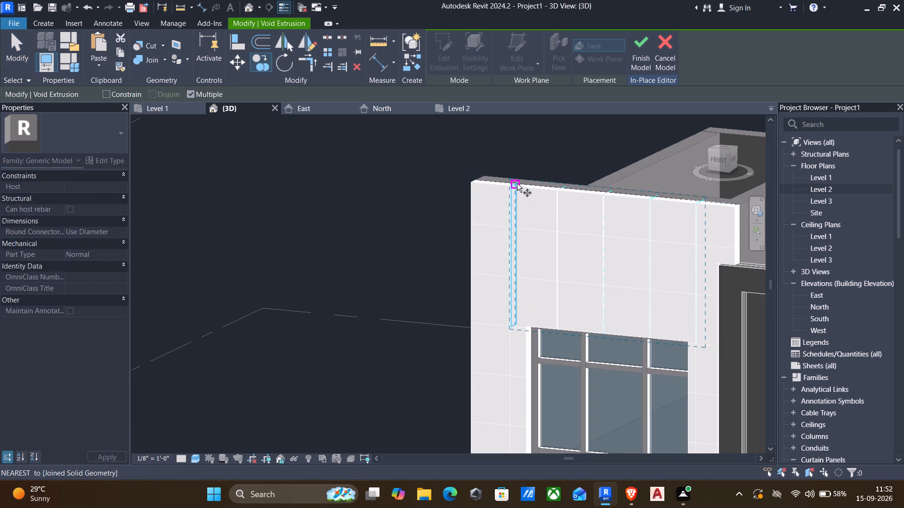
{"action": "left_click", "coordinate": [510, 325]}
{"action": "middle_click_drag", "start_coordinate": [509, 364], "coordinate": [534, 255]}
{"action": "scroll", "coordinate": [565, 323], "scroll_direction": "down", "scroll_amount": 1}
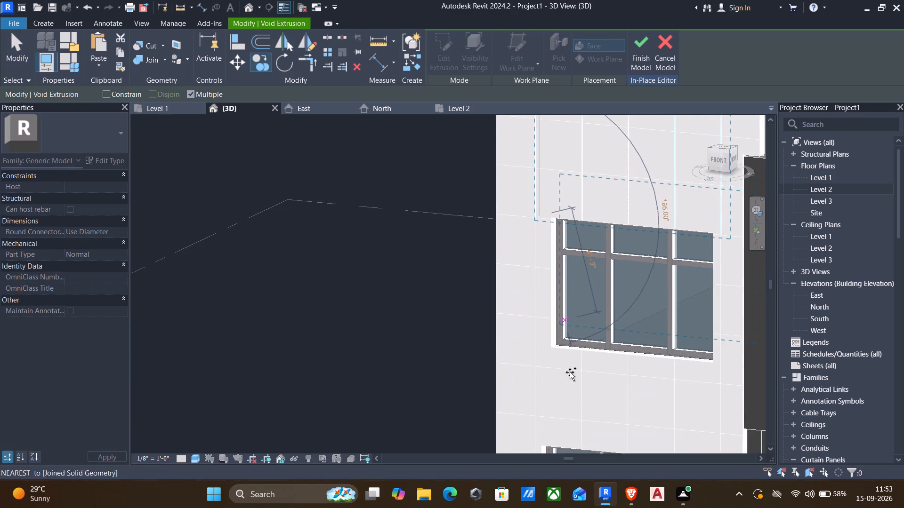
{"action": "middle_click_drag", "start_coordinate": [569, 377], "coordinate": [554, 205]}
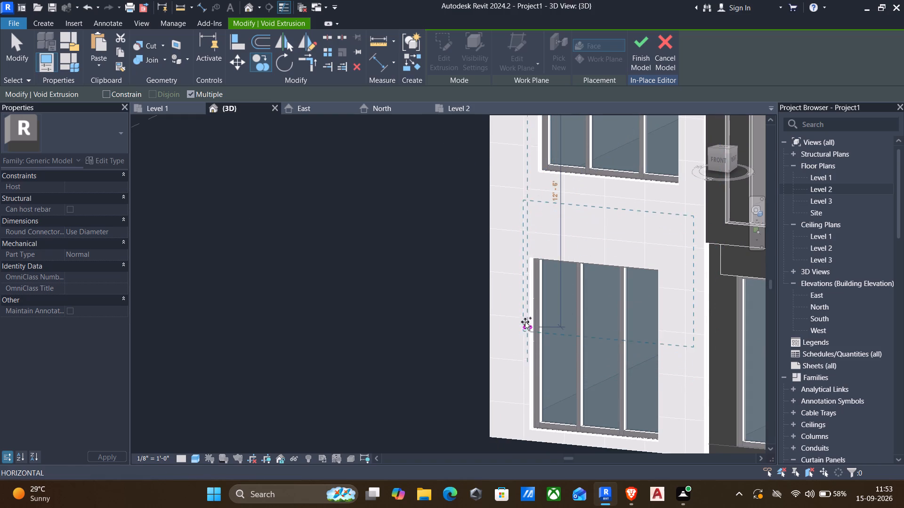
{"action": "left_click", "coordinate": [523, 295]}
{"action": "key", "text": "Escape"}
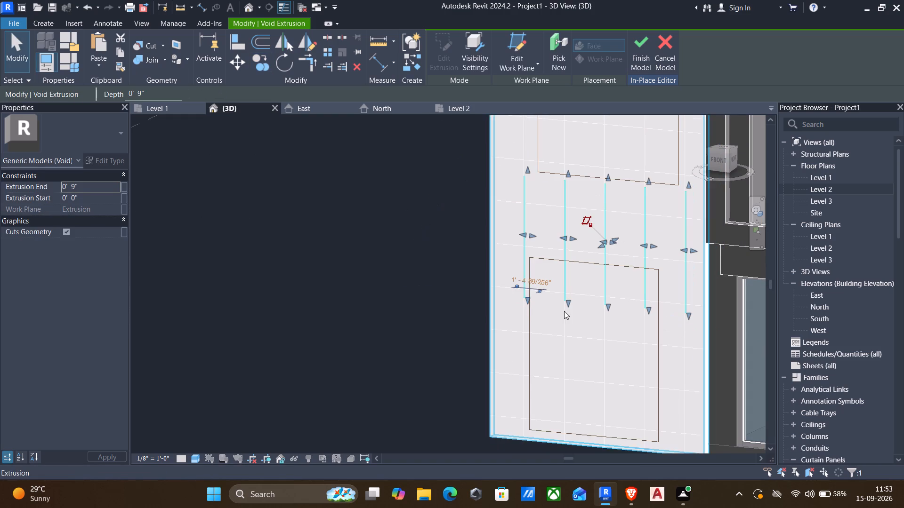
Shorten the five copied grooves to end level with the lower window opening's top edge, and finish the in-place model.
{"action": "scroll", "coordinate": [480, 284], "scroll_direction": "up", "scroll_amount": 2}
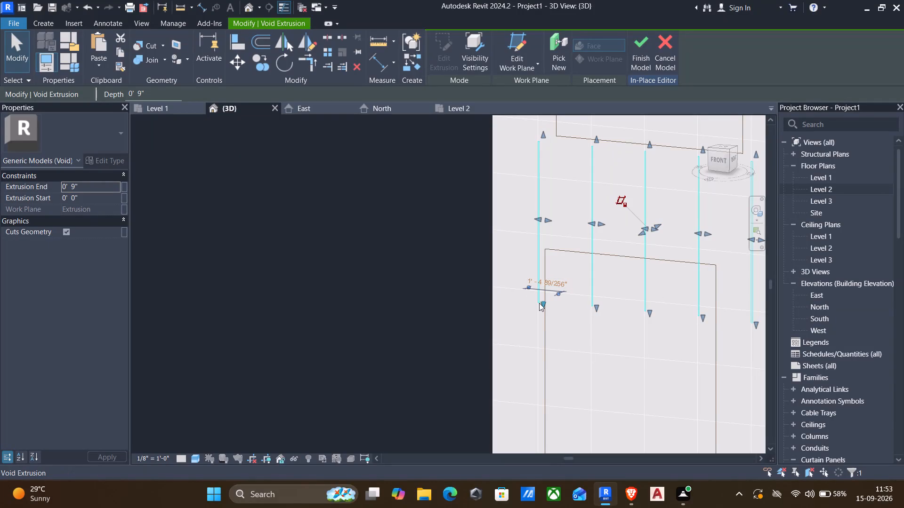
{"action": "left_click_drag", "start_coordinate": [543, 304], "coordinate": [545, 295]}
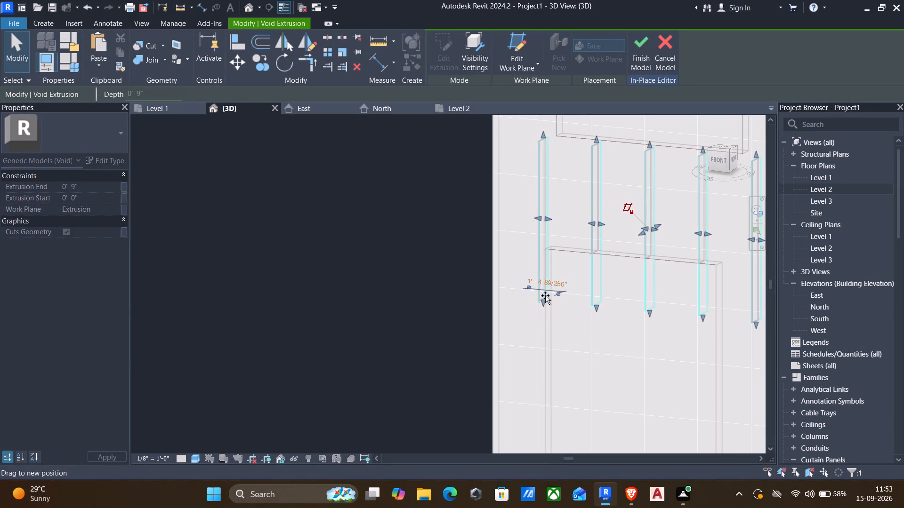
{"action": "left_click_drag", "start_coordinate": [545, 295], "coordinate": [548, 246]}
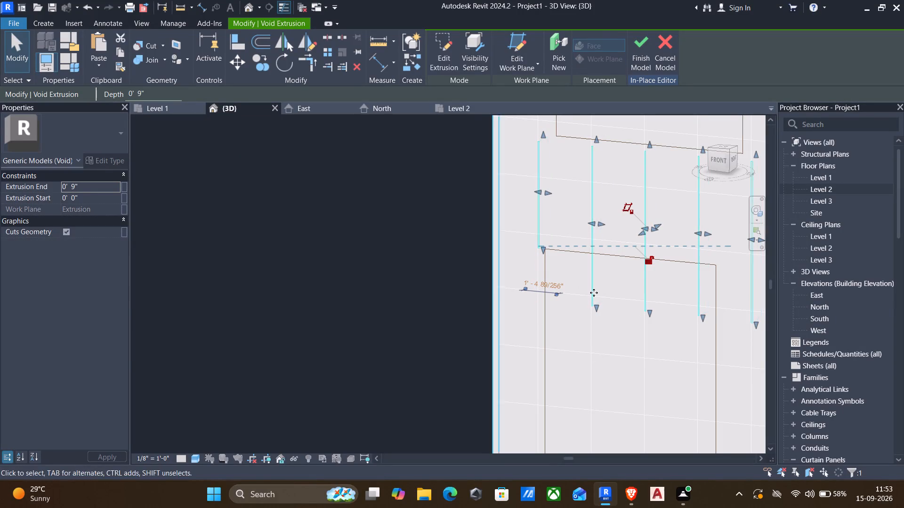
{"action": "left_click_drag", "start_coordinate": [595, 308], "coordinate": [593, 266]}
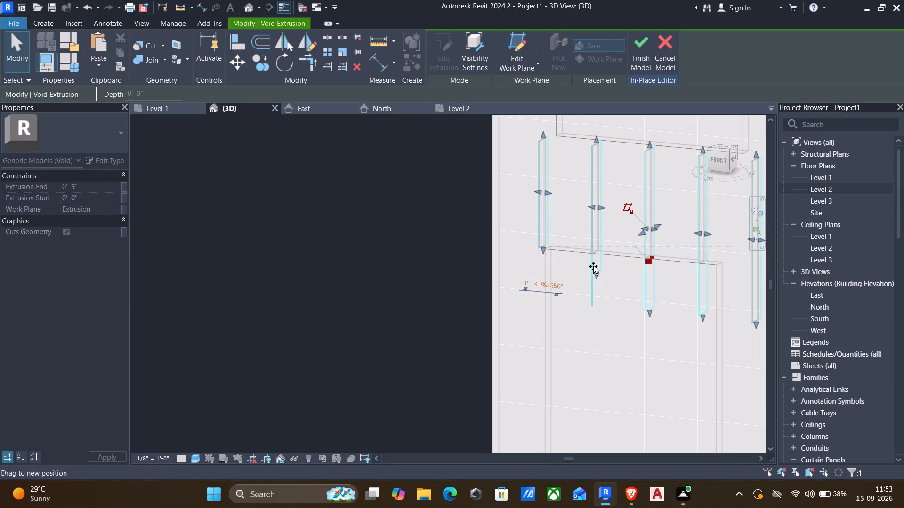
{"action": "left_click_drag", "start_coordinate": [593, 266], "coordinate": [596, 255]}
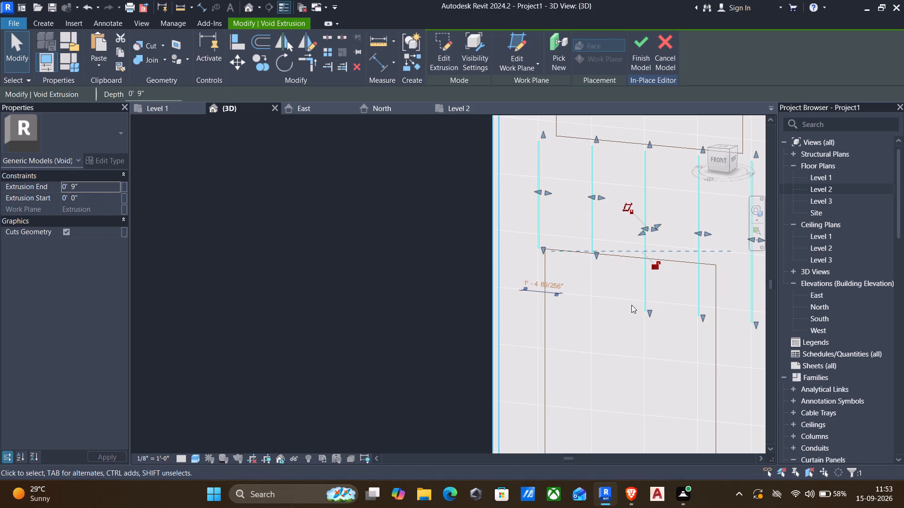
{"action": "left_click_drag", "start_coordinate": [648, 312], "coordinate": [633, 262]}
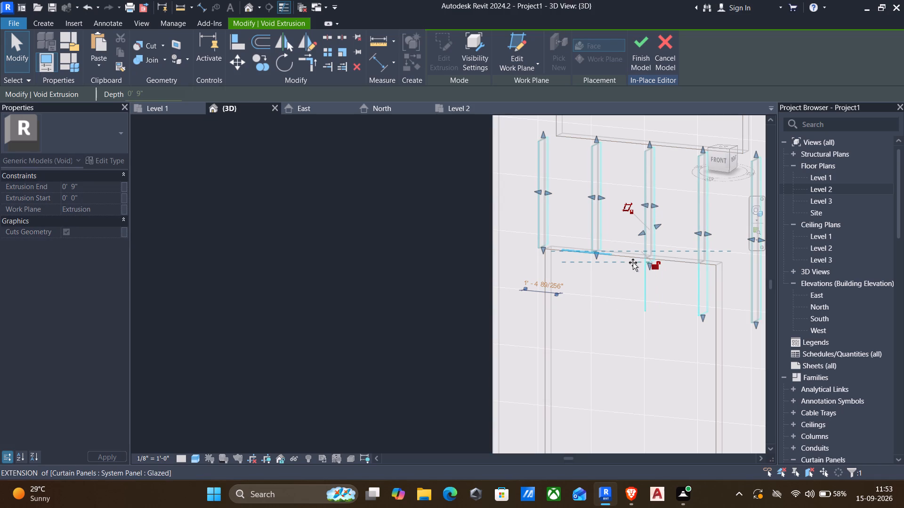
{"action": "left_click_drag", "start_coordinate": [633, 262], "coordinate": [634, 255]}
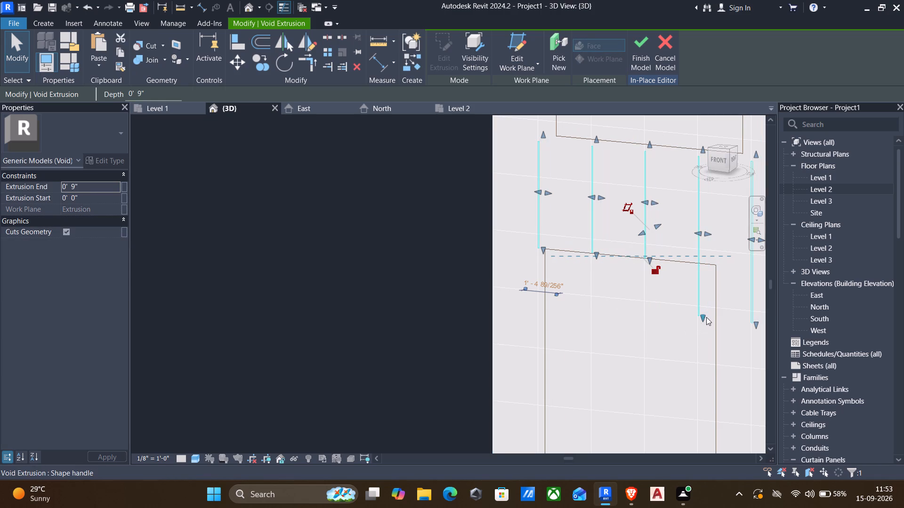
{"action": "left_click_drag", "start_coordinate": [706, 317], "coordinate": [707, 264]}
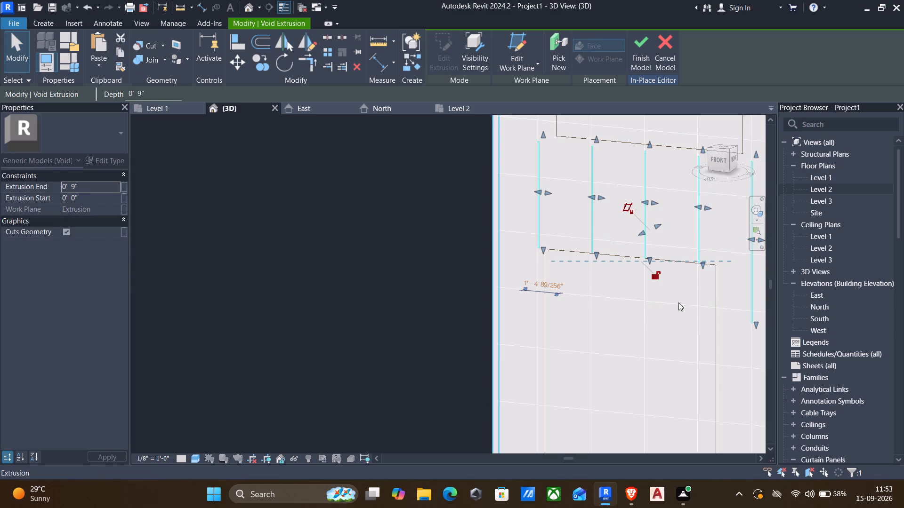
{"action": "middle_click_drag", "start_coordinate": [678, 303], "coordinate": [516, 290]}
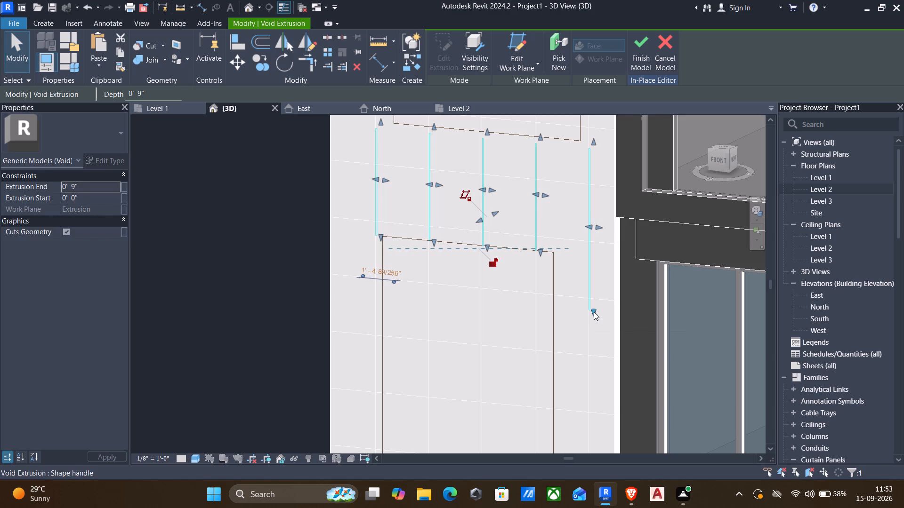
{"action": "left_click_drag", "start_coordinate": [594, 312], "coordinate": [597, 251]}
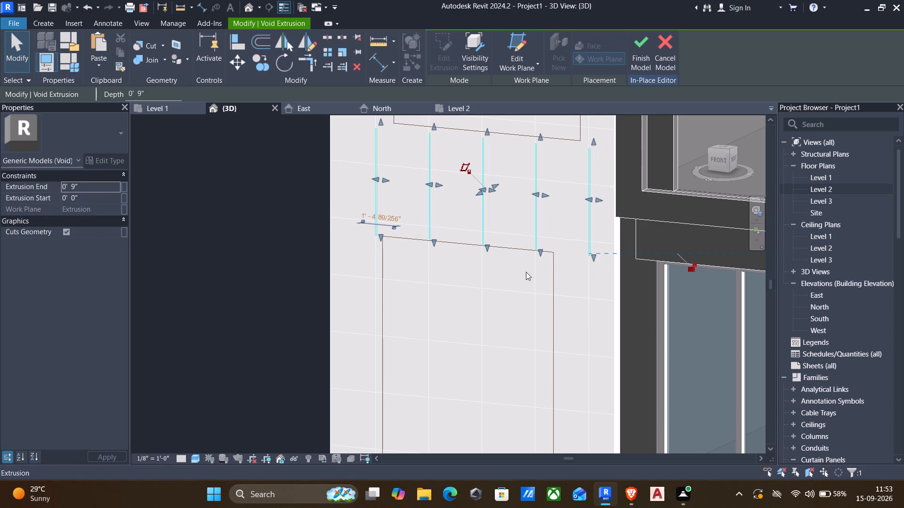
{"action": "left_click", "coordinate": [645, 49]}
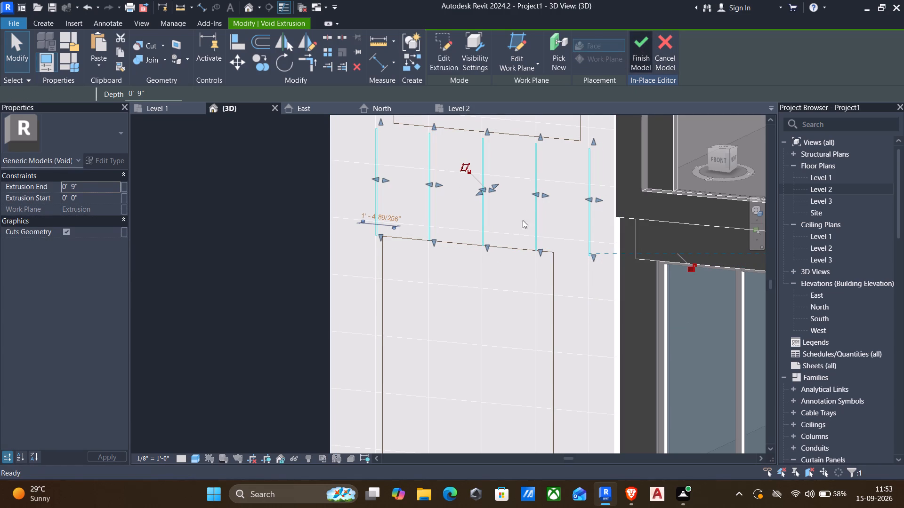
{"action": "scroll", "coordinate": [516, 232], "scroll_direction": "down", "scroll_amount": 1}
{"action": "key", "text": "Escape"}
Examine the grooves around both windows of the front facade from several angles.
{"action": "left_click_drag", "start_coordinate": [428, 275], "coordinate": [434, 275], "text": "shift"}
{"action": "middle_click_drag", "start_coordinate": [428, 275], "coordinate": [434, 275], "text": "shift"}
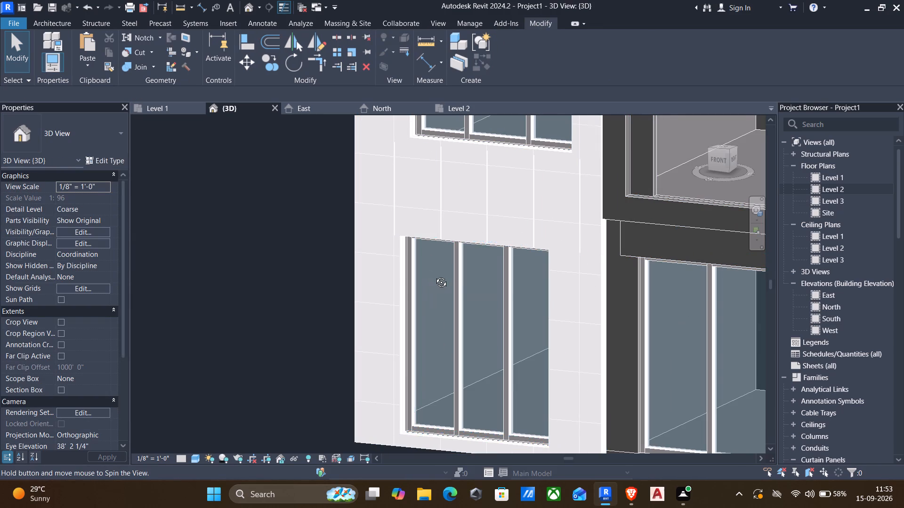
{"action": "left_click_drag", "start_coordinate": [434, 275], "coordinate": [453, 277], "text": "shift"}
{"action": "middle_click_drag", "start_coordinate": [434, 275], "coordinate": [489, 325], "text": "shift"}
{"action": "scroll", "coordinate": [597, 291], "scroll_direction": "down", "scroll_amount": 2}
{"action": "middle_click_drag", "start_coordinate": [597, 291], "coordinate": [571, 292], "text": "shift"}
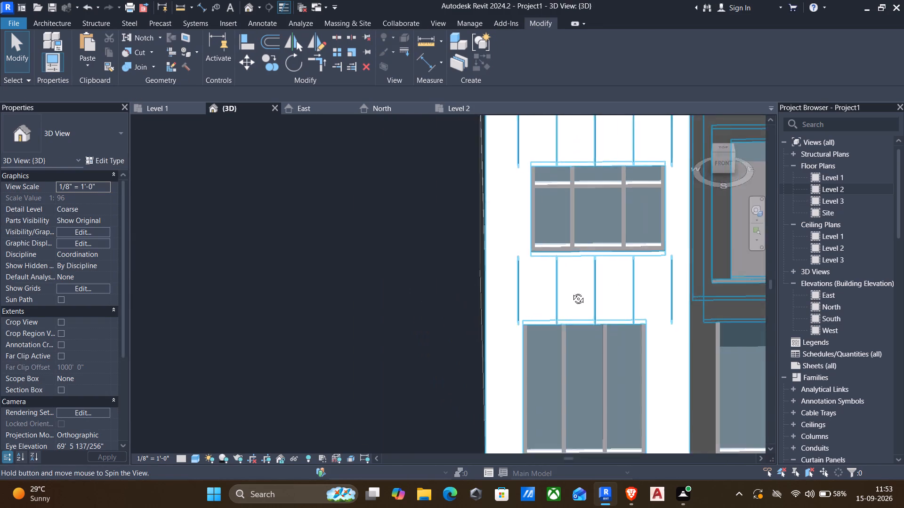
{"action": "middle_click_drag", "start_coordinate": [571, 292], "coordinate": [533, 307], "text": "shift"}
{"action": "scroll", "coordinate": [585, 307], "scroll_direction": "down", "scroll_amount": 1}
{"action": "middle_click_drag", "start_coordinate": [598, 279], "coordinate": [567, 347]}
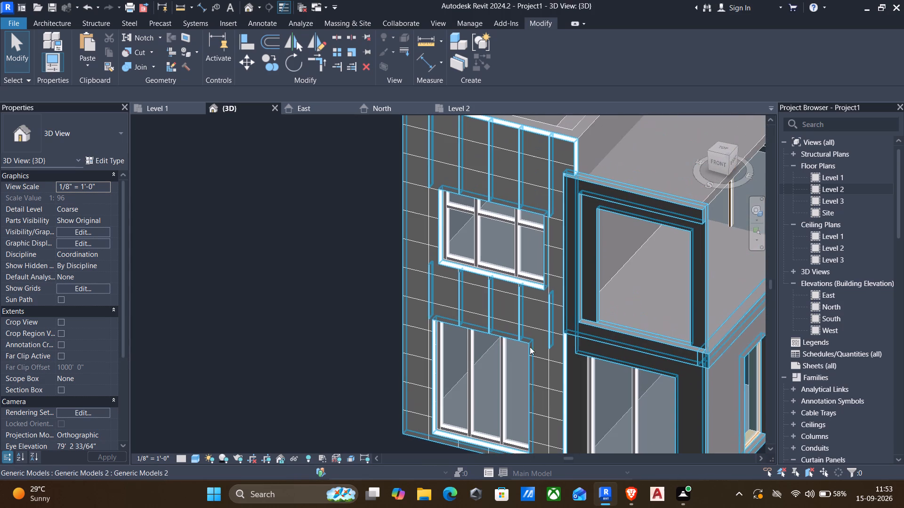
Edit the facade model in-place and start a void extrusion with the tiled front wall face as its work plane.
{"action": "middle_click_drag", "start_coordinate": [501, 214], "coordinate": [503, 272]}
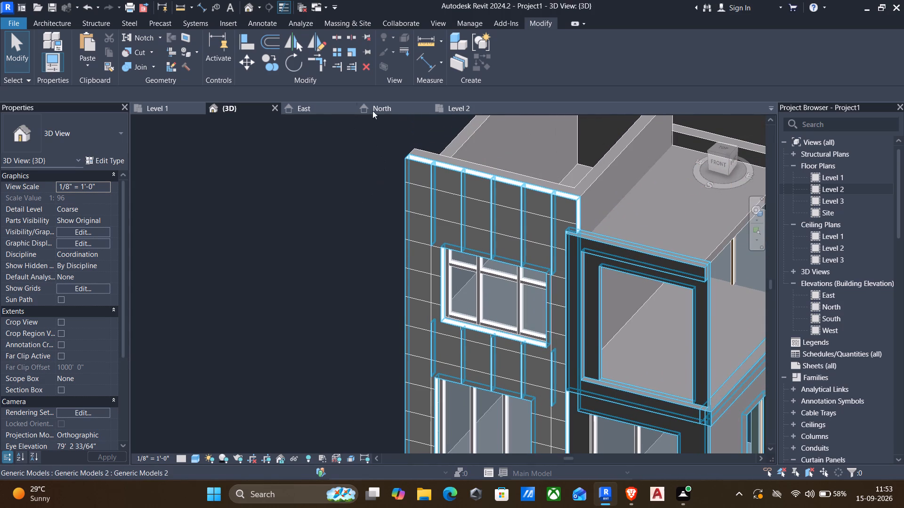
{"action": "left_click_drag", "start_coordinate": [458, 191], "coordinate": [445, 191]}
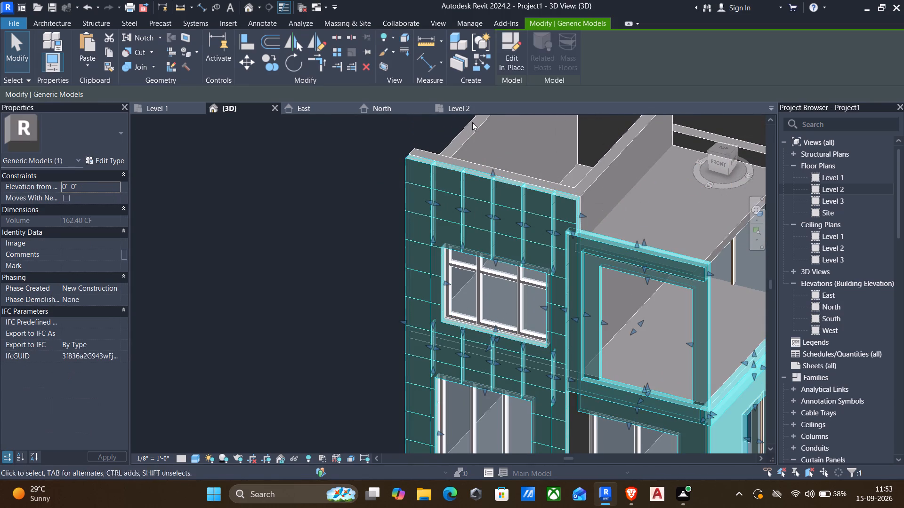
{"action": "left_click", "coordinate": [507, 55]}
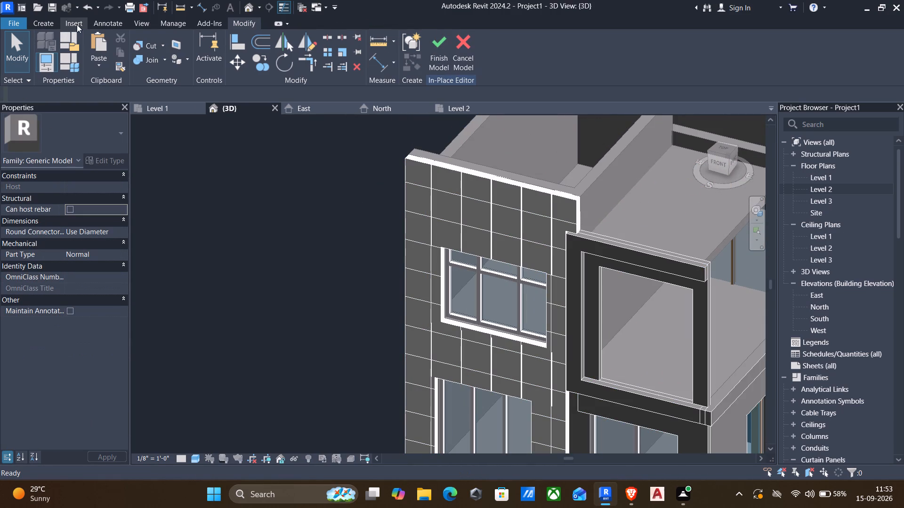
{"action": "left_click", "coordinate": [50, 25]}
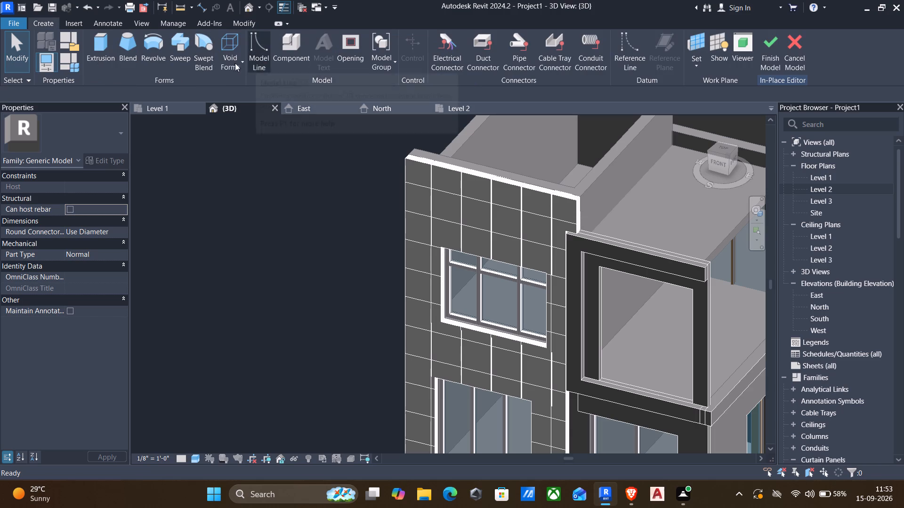
{"action": "left_click", "coordinate": [226, 54]}
{"action": "left_click", "coordinate": [251, 89]}
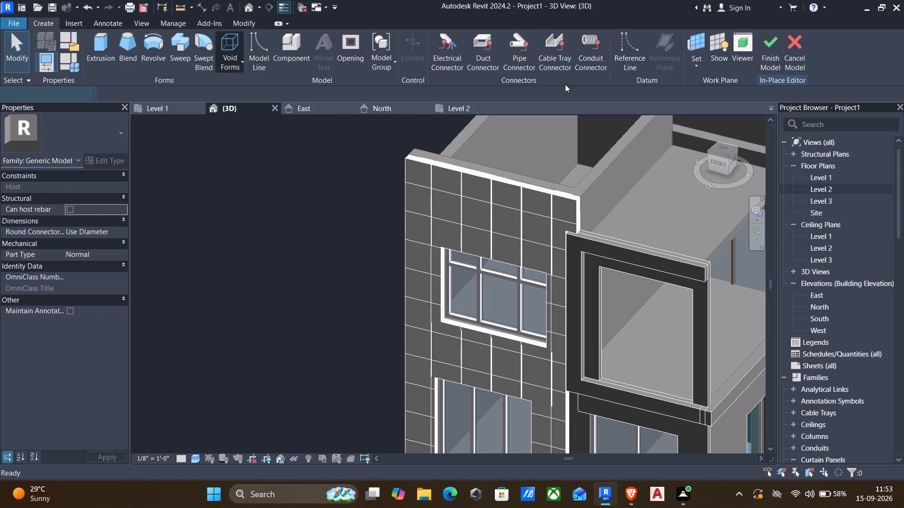
{"action": "left_click", "coordinate": [544, 65]}
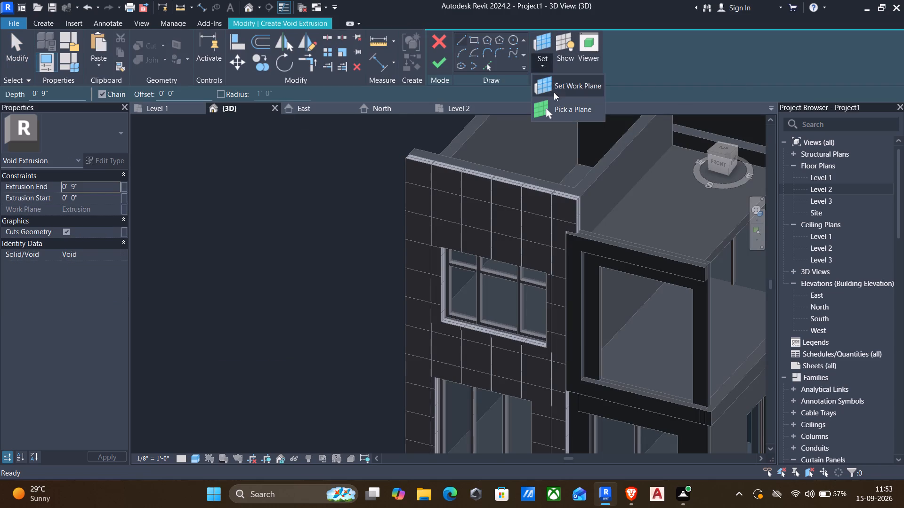
{"action": "left_click", "coordinate": [557, 109]}
{"action": "left_click", "coordinate": [441, 170]}
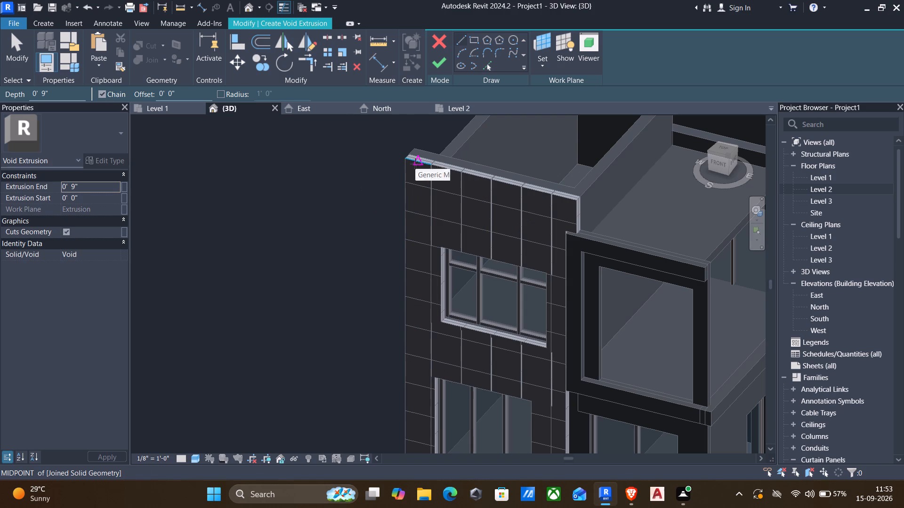
Sketch a thin rectangle about 10' 8" long and 3 7/16" high across the tiled wall above the upper window.
{"action": "left_click", "coordinate": [473, 36]}
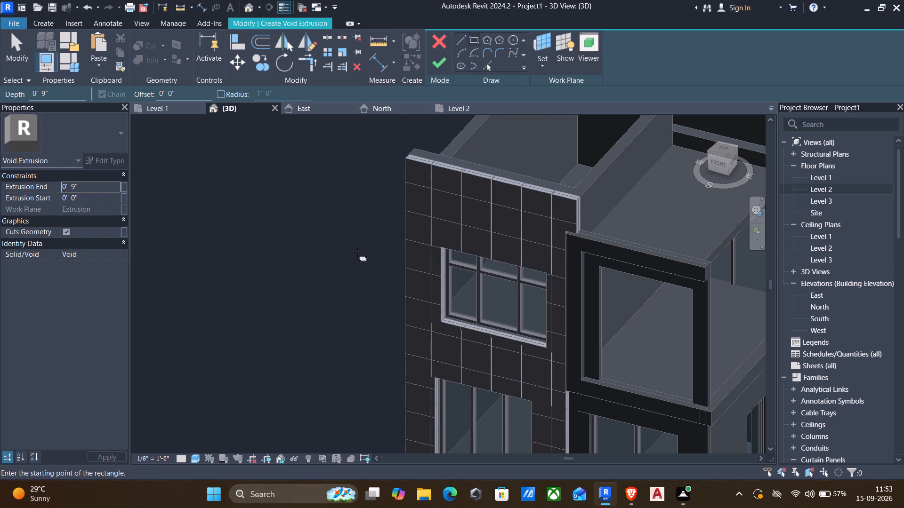
{"action": "middle_click_drag", "start_coordinate": [357, 253], "coordinate": [362, 234]}
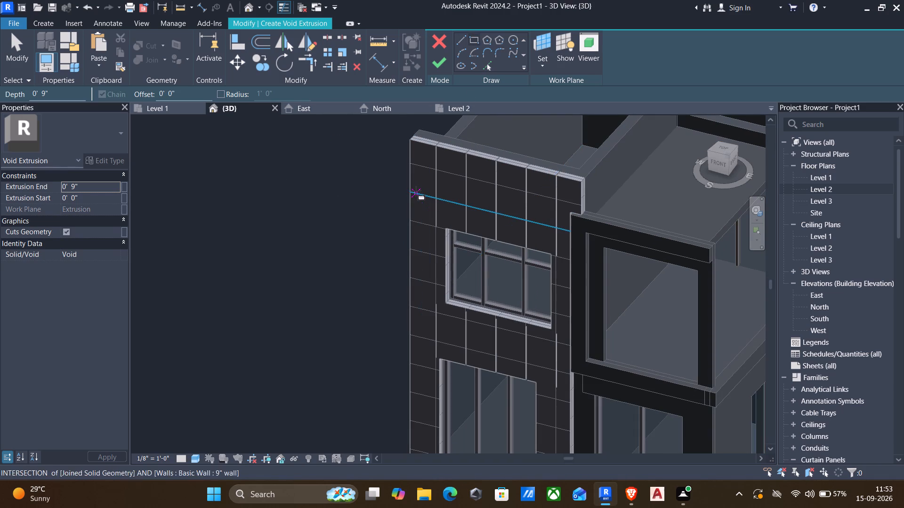
{"action": "scroll", "coordinate": [416, 190], "scroll_direction": "up", "scroll_amount": 2}
{"action": "left_click", "coordinate": [409, 176]}
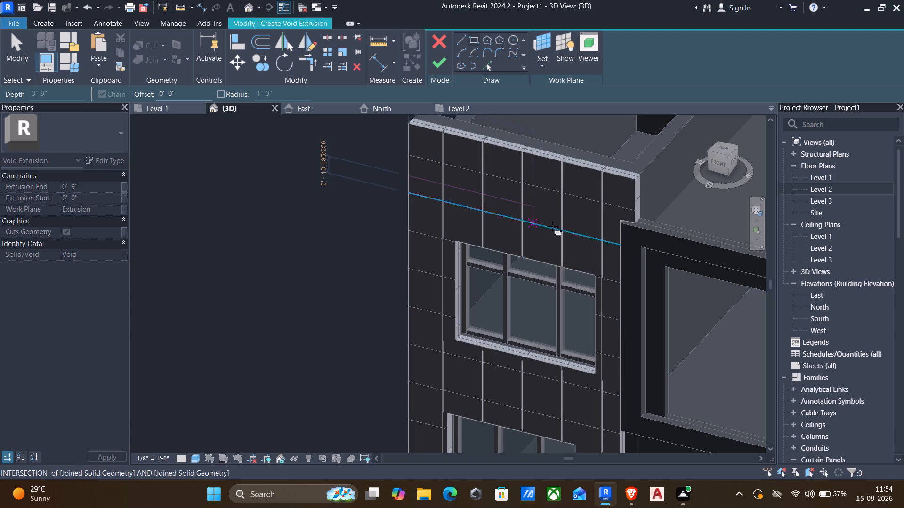
{"action": "scroll", "coordinate": [619, 233], "scroll_direction": "up", "scroll_amount": 2}
{"action": "left_click", "coordinate": [619, 233]}
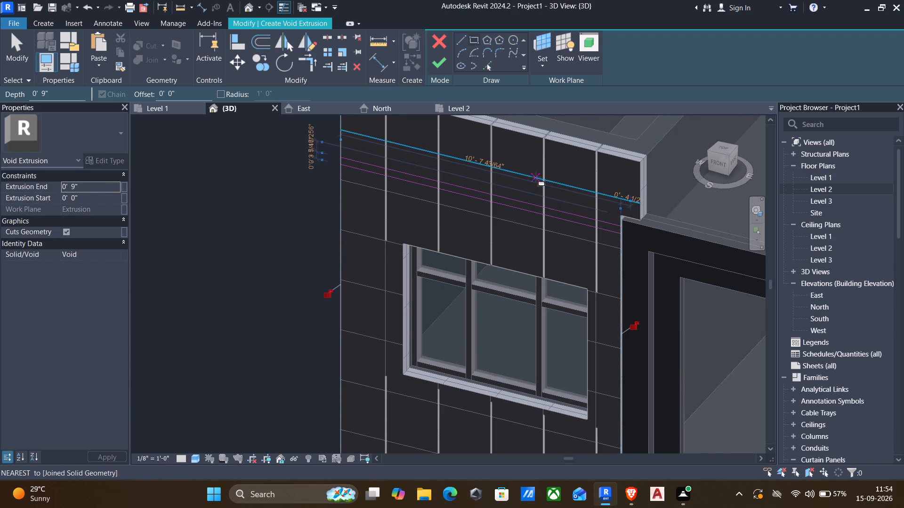
{"action": "key", "text": "Escape"}
{"action": "key", "text": "Escape"}
Set the rectangle's height to 0.5" by moving its lower long edge.
{"action": "left_click", "coordinate": [514, 206]}
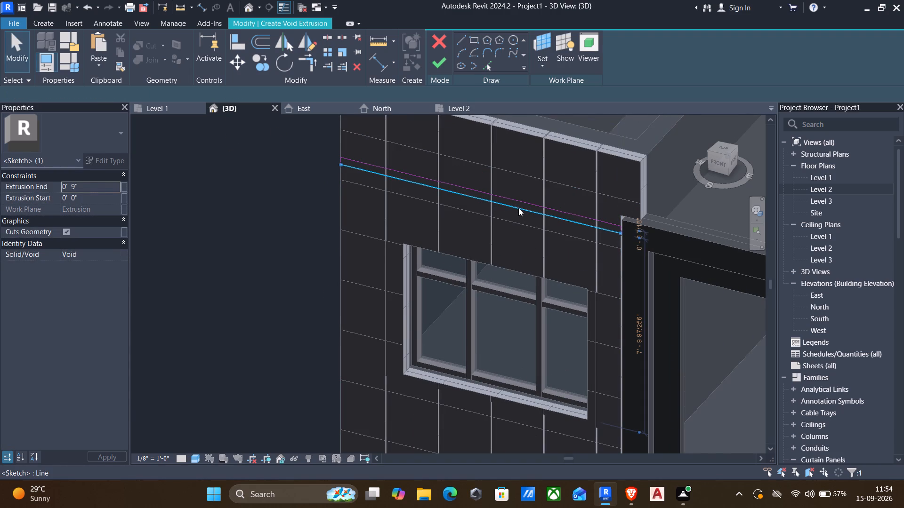
{"action": "scroll", "coordinate": [647, 249], "scroll_direction": "up", "scroll_amount": 7}
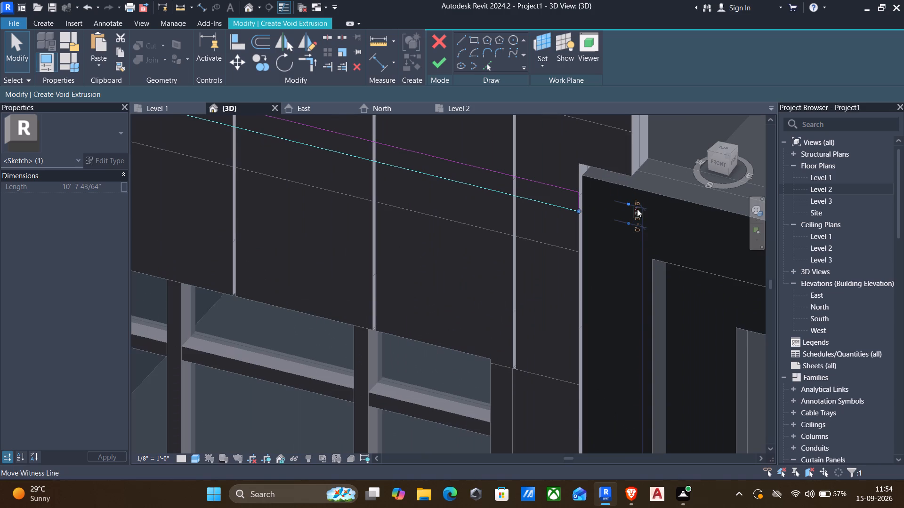
{"action": "left_click", "coordinate": [640, 212]}
{"action": "type", "text": "0.5\""}
{"action": "key", "text": "Return"}
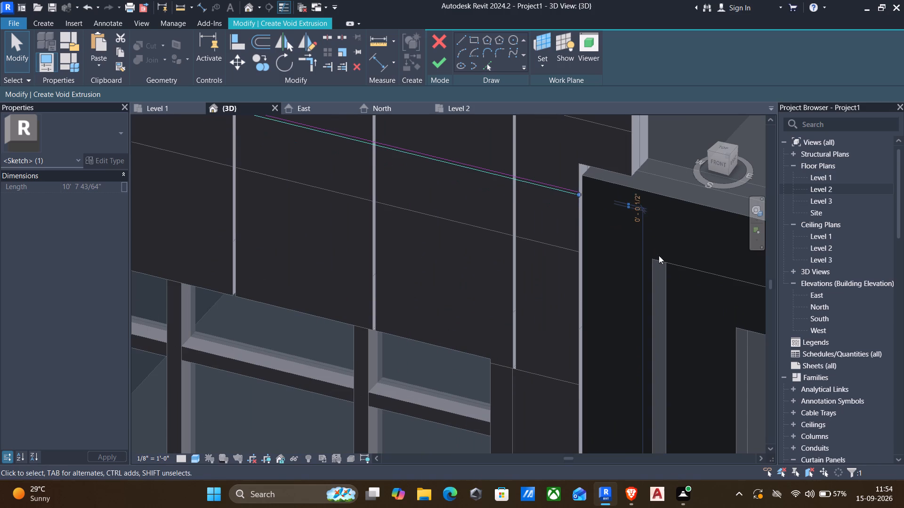
{"action": "scroll", "coordinate": [615, 255], "scroll_direction": "down", "scroll_amount": 3}
{"action": "middle_click_drag", "start_coordinate": [569, 253], "coordinate": [659, 329]}
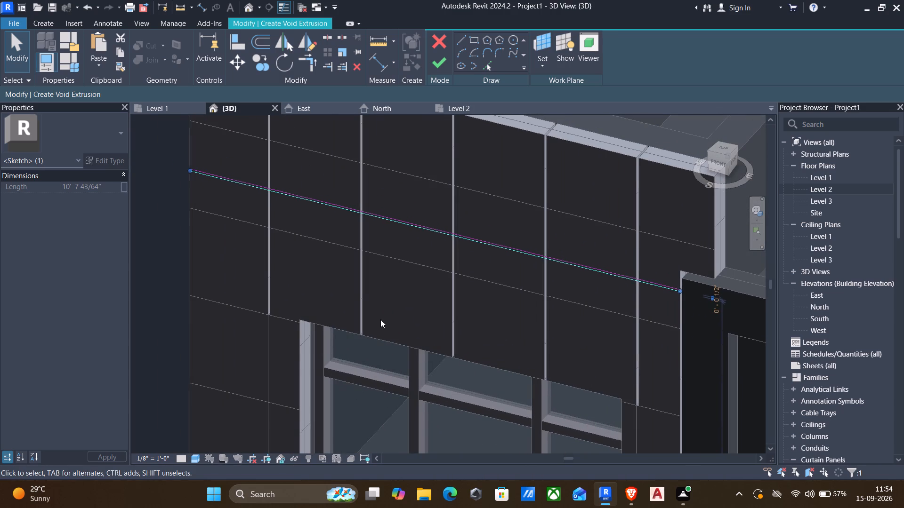
{"action": "key", "text": "Escape"}
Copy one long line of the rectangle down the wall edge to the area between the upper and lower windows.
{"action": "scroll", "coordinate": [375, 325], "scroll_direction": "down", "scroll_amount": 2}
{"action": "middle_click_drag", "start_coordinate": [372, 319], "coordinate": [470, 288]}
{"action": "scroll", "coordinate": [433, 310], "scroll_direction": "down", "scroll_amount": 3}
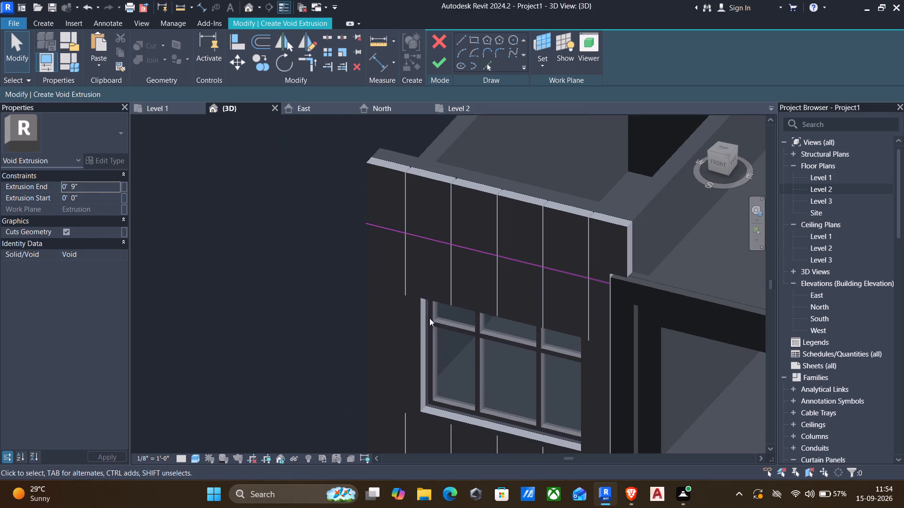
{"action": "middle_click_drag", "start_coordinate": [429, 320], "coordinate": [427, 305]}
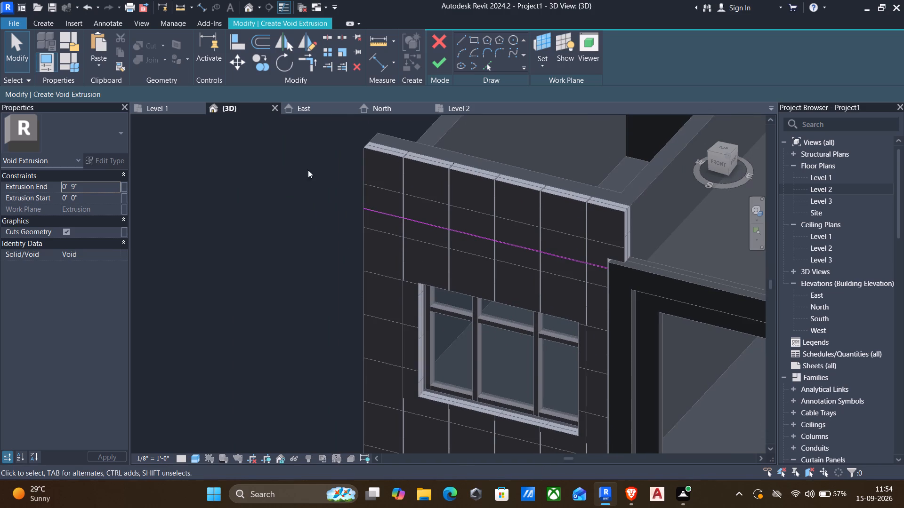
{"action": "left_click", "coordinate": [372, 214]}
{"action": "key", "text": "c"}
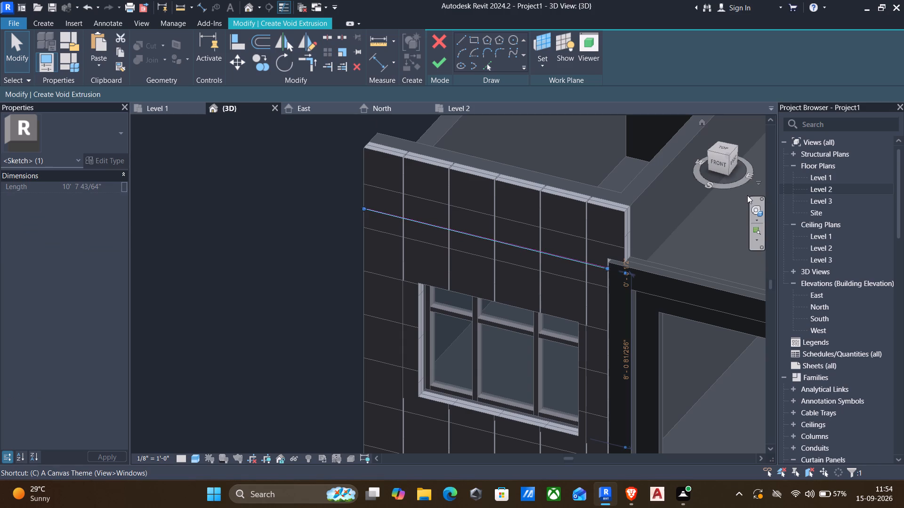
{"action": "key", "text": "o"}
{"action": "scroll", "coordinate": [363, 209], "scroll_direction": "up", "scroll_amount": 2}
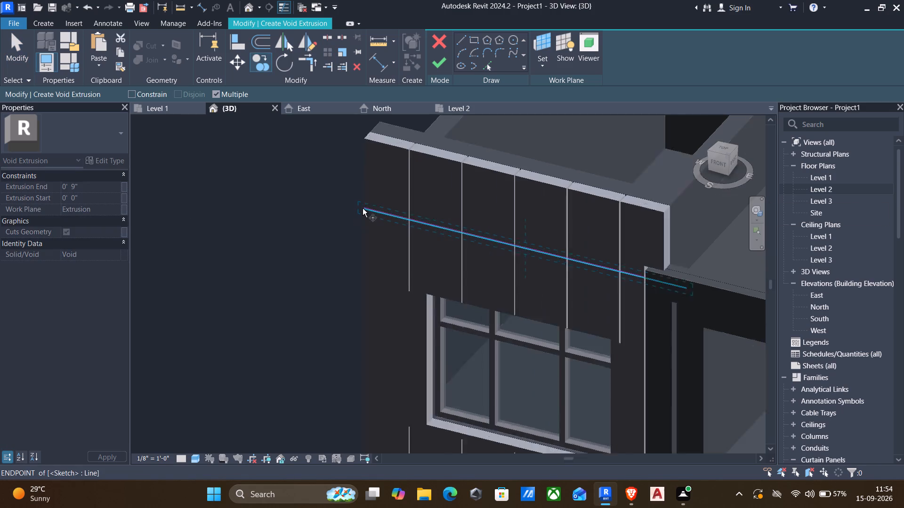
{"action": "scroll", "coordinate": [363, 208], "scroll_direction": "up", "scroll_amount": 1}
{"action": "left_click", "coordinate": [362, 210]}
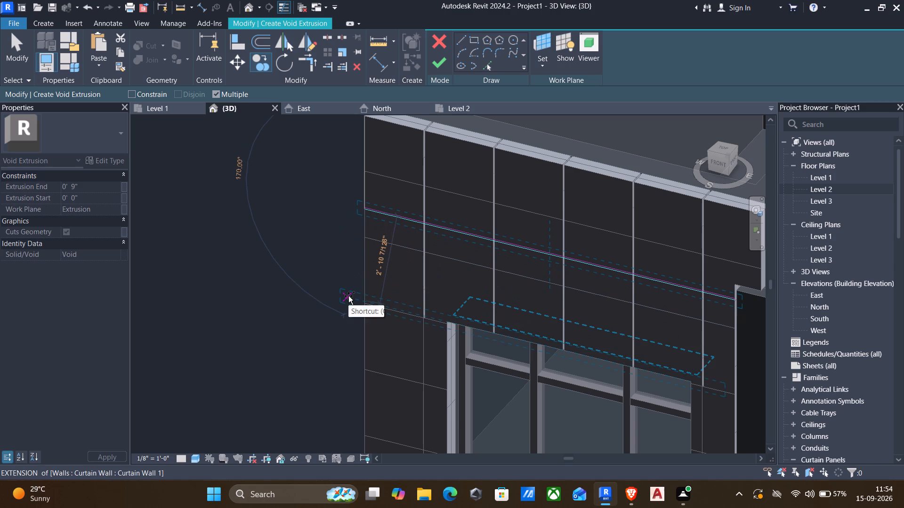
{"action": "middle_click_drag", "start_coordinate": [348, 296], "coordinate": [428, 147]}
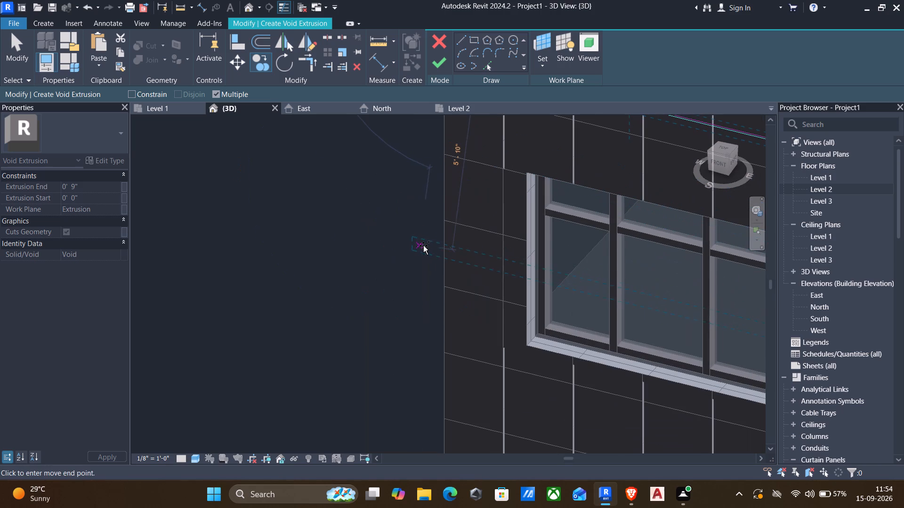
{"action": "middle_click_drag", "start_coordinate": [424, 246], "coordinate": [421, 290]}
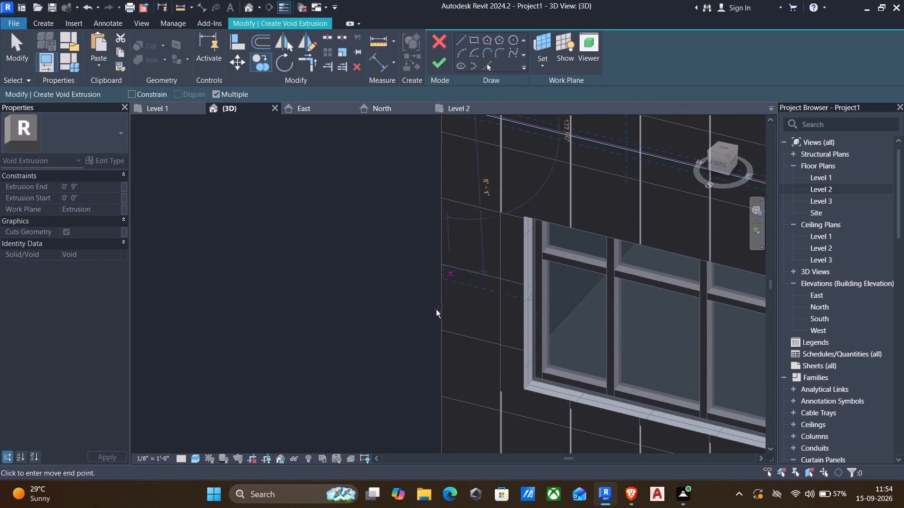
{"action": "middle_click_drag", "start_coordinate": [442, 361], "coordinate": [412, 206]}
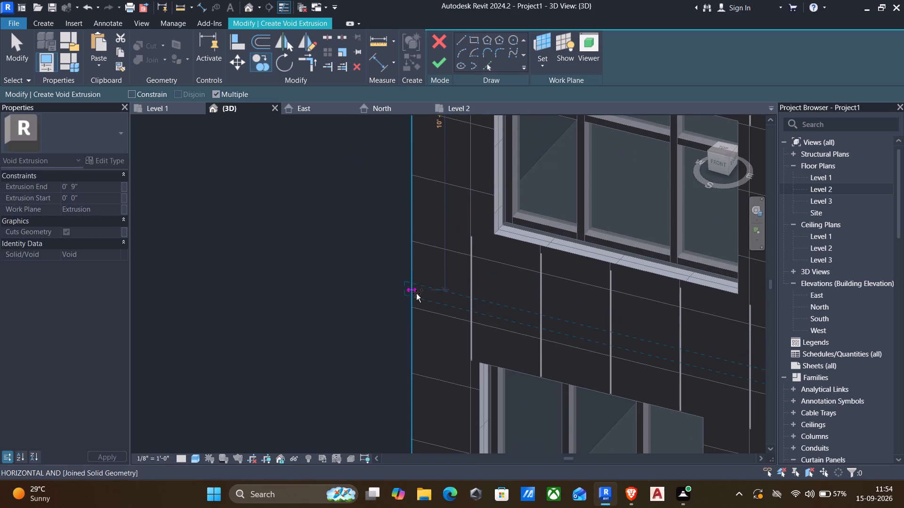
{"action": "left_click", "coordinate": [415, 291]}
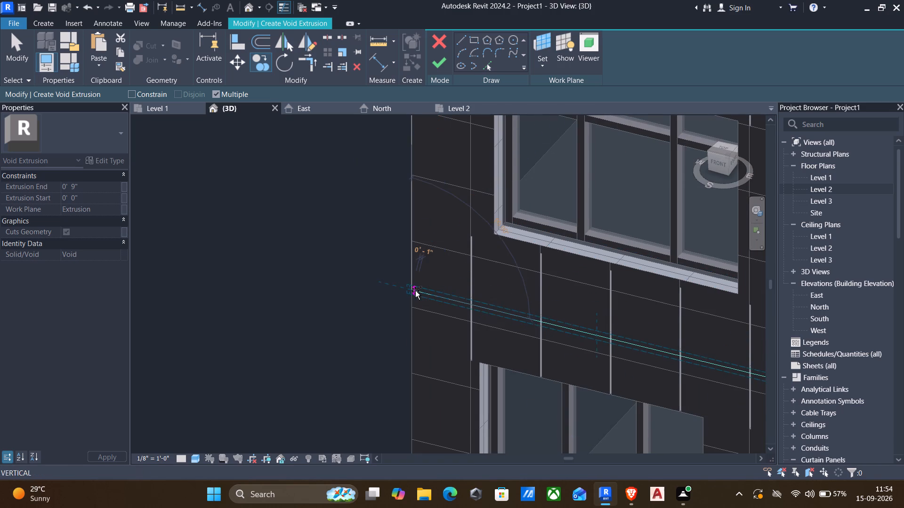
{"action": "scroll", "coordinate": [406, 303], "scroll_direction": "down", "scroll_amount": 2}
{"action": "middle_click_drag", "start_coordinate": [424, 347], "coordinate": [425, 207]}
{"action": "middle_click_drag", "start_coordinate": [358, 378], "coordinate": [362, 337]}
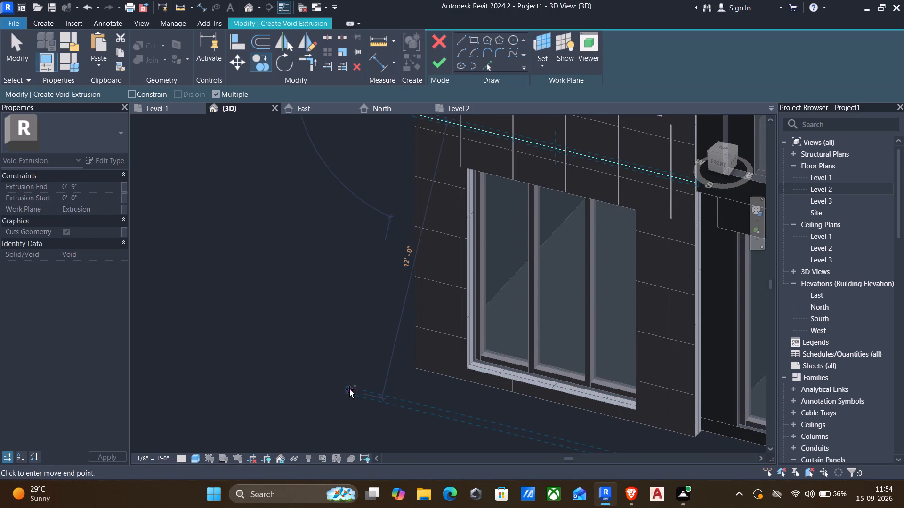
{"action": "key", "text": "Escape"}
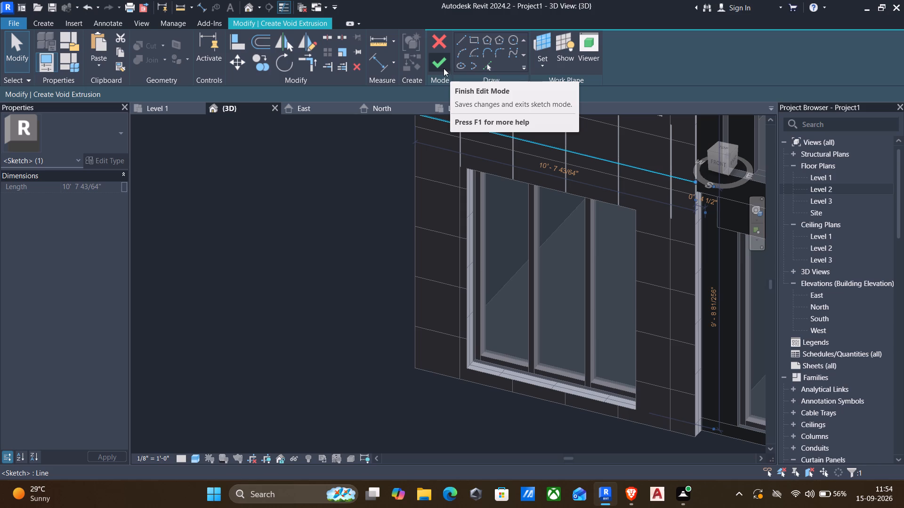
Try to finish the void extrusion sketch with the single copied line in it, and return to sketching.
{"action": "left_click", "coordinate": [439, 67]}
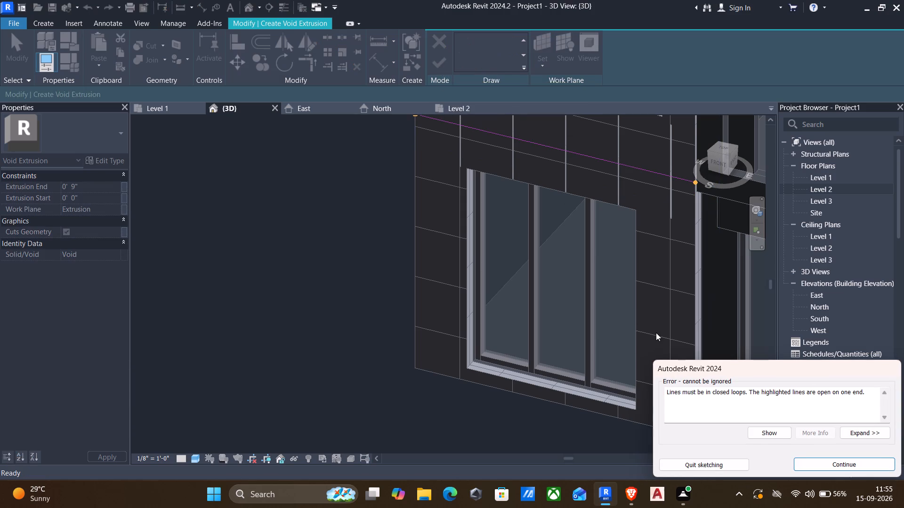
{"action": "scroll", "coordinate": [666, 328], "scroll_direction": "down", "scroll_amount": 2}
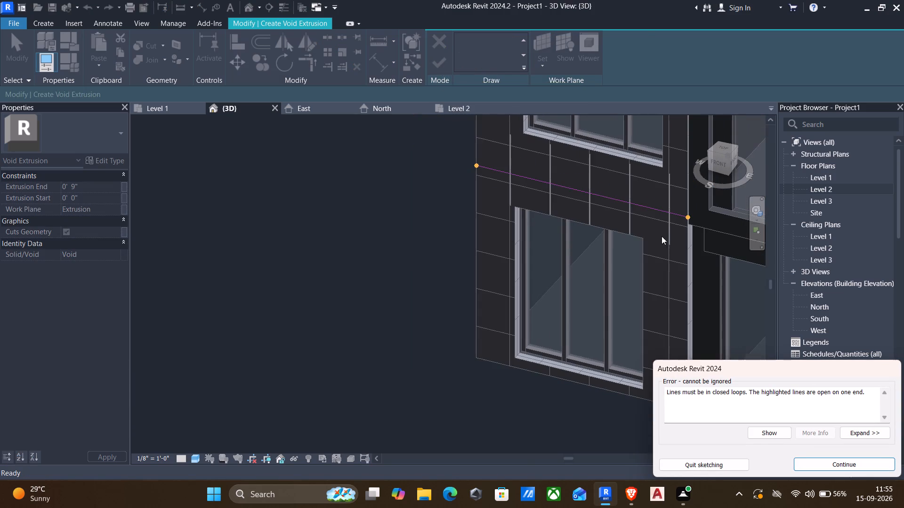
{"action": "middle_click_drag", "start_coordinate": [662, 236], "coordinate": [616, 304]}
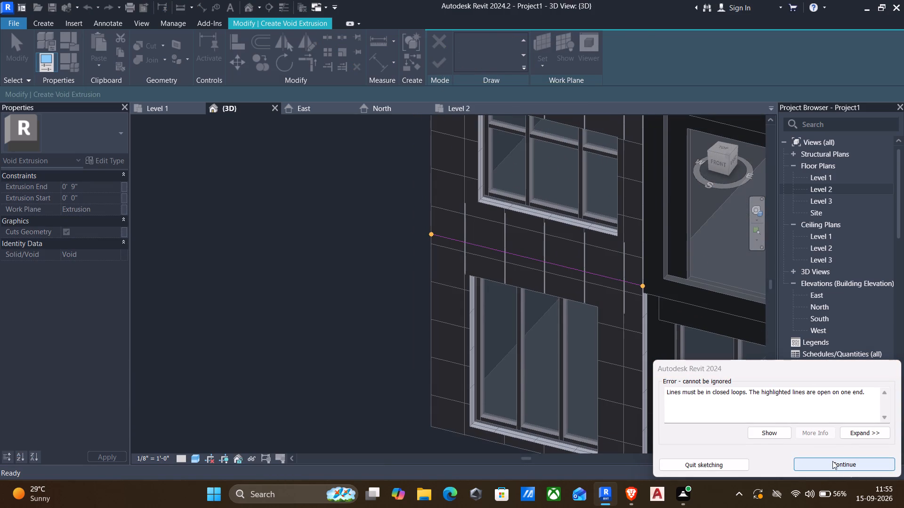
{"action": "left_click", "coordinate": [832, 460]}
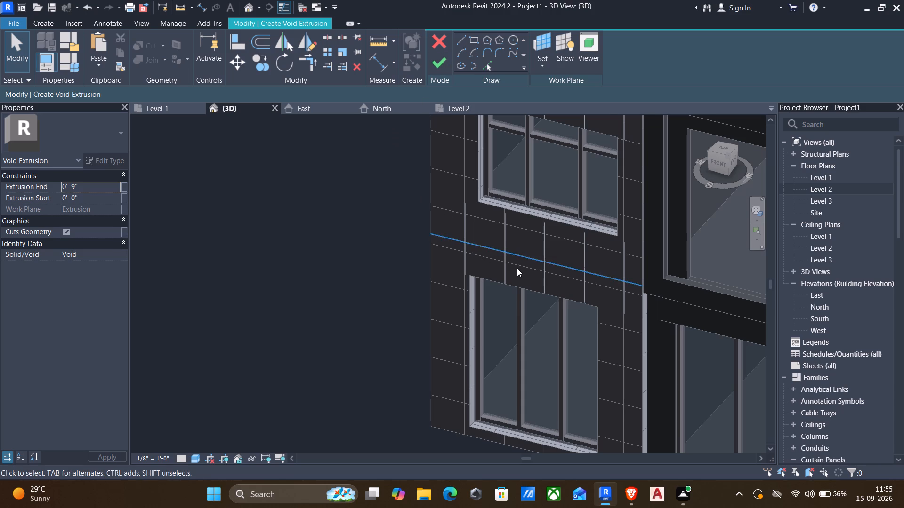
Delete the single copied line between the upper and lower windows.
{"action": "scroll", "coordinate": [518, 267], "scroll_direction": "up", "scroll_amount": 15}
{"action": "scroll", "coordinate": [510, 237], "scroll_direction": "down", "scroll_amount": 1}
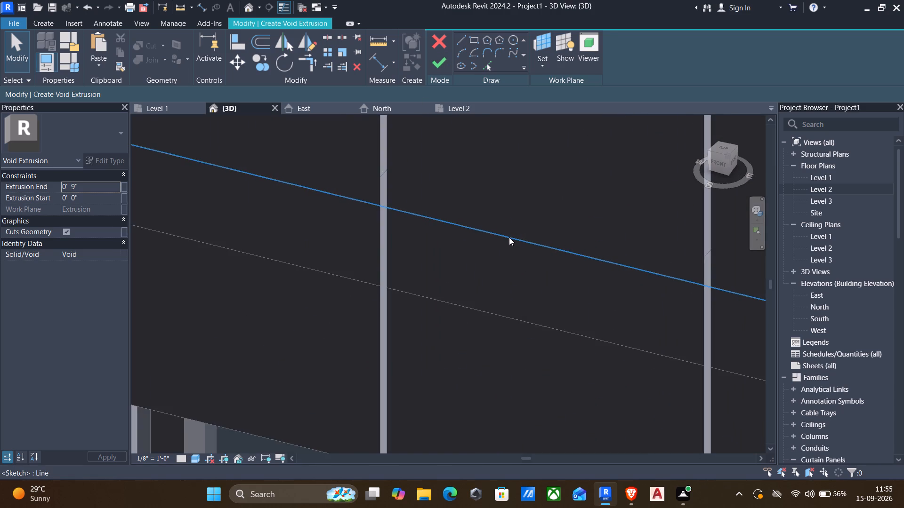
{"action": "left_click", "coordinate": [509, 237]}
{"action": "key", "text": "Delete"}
Copy all four lines of the thin groove rectangle about 10' down the wall edge to the band between the upper and lower windows.
{"action": "scroll", "coordinate": [480, 265], "scroll_direction": "down", "scroll_amount": 9}
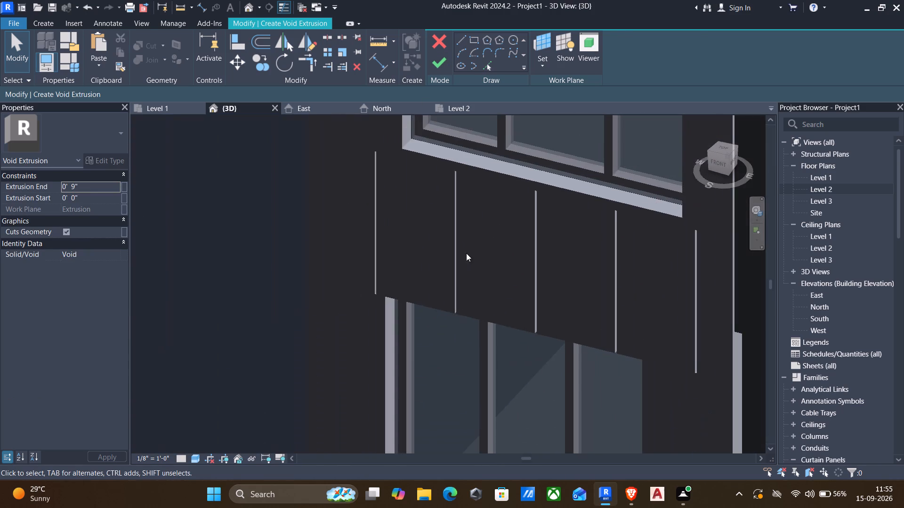
{"action": "middle_click_drag", "start_coordinate": [460, 235], "coordinate": [587, 412]}
{"action": "scroll", "coordinate": [539, 382], "scroll_direction": "down", "scroll_amount": 3}
{"action": "middle_click_drag", "start_coordinate": [541, 251], "coordinate": [549, 351]}
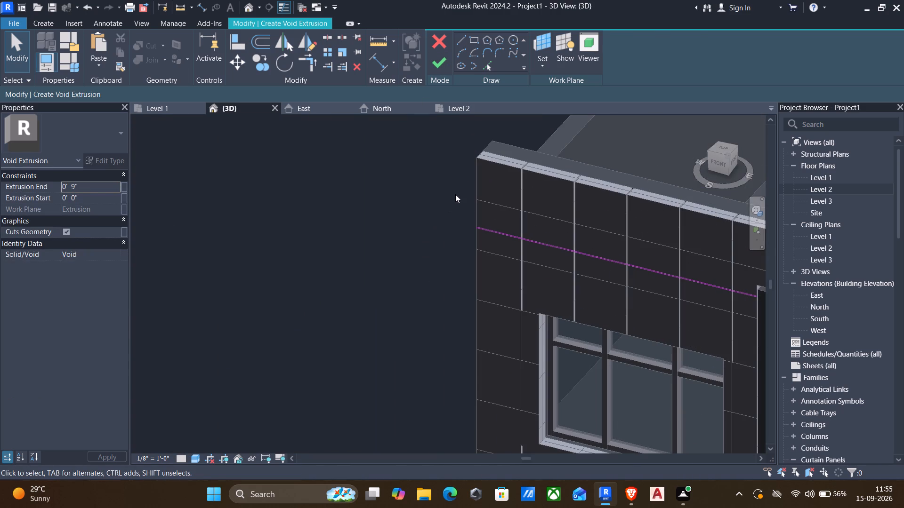
{"action": "left_click_drag", "start_coordinate": [443, 192], "coordinate": [447, 195]}
{"action": "scroll", "coordinate": [572, 284], "scroll_direction": "down", "scroll_amount": 1}
{"action": "left_click_drag", "start_coordinate": [430, 190], "coordinate": [714, 320]}
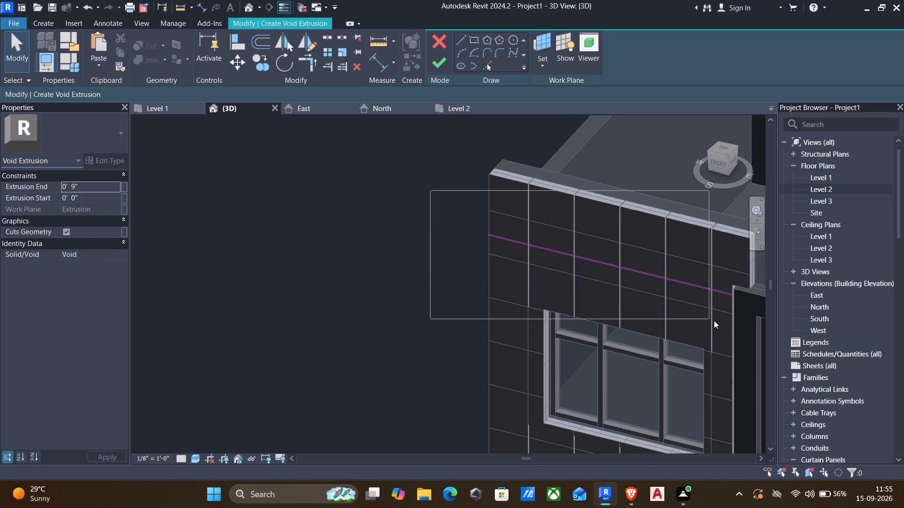
{"action": "left_click_drag", "start_coordinate": [714, 320], "coordinate": [743, 326]}
{"action": "key", "text": "c"}
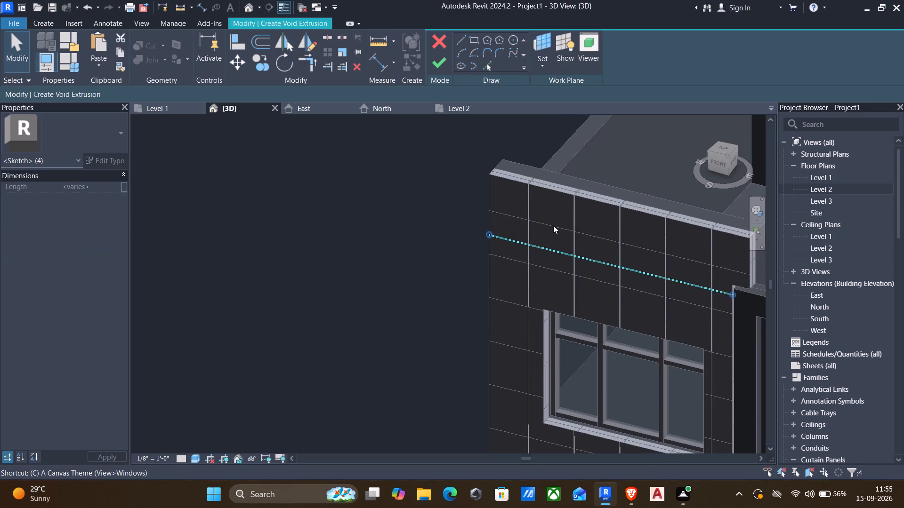
{"action": "key", "text": "o"}
{"action": "scroll", "coordinate": [484, 239], "scroll_direction": "up", "scroll_amount": 3}
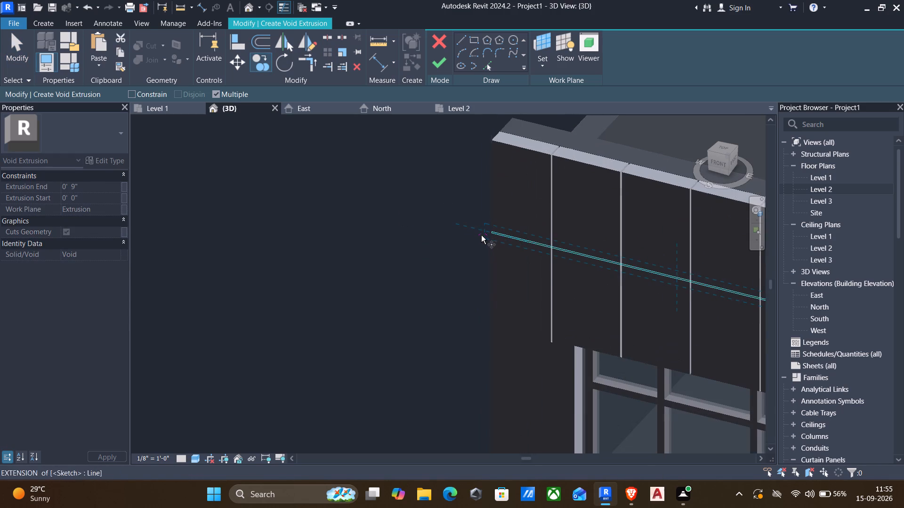
{"action": "left_click", "coordinate": [490, 232]}
{"action": "scroll", "coordinate": [486, 260], "scroll_direction": "down", "scroll_amount": 2}
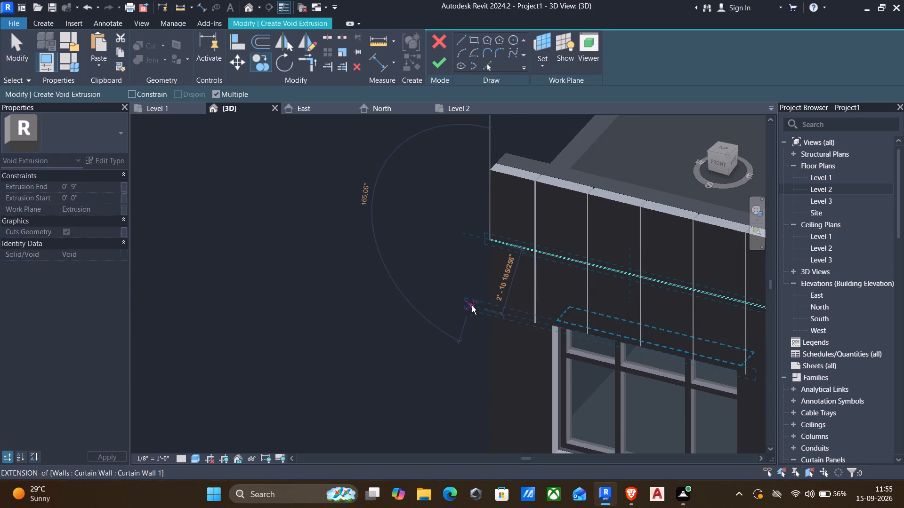
{"action": "middle_click_drag", "start_coordinate": [472, 306], "coordinate": [475, 228]}
{"action": "middle_click_drag", "start_coordinate": [495, 317], "coordinate": [494, 243]}
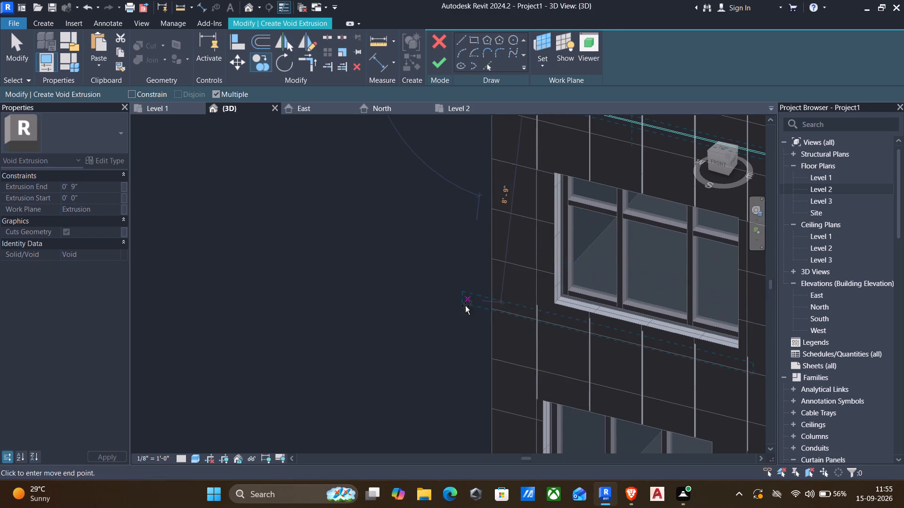
{"action": "left_click", "coordinate": [493, 338]}
{"action": "middle_click_drag", "start_coordinate": [499, 349], "coordinate": [468, 252]}
{"action": "scroll", "coordinate": [468, 253], "scroll_direction": "down", "scroll_amount": 2}
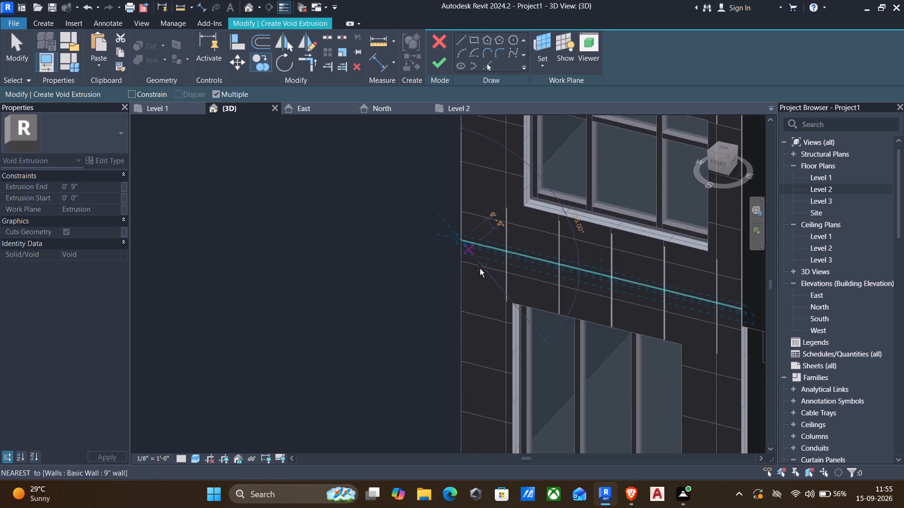
{"action": "middle_click_drag", "start_coordinate": [492, 295], "coordinate": [469, 262]}
Finish the void extrusion sketch with both horizontal groove rectangles and finish the in-place model.
{"action": "left_click", "coordinate": [439, 63]}
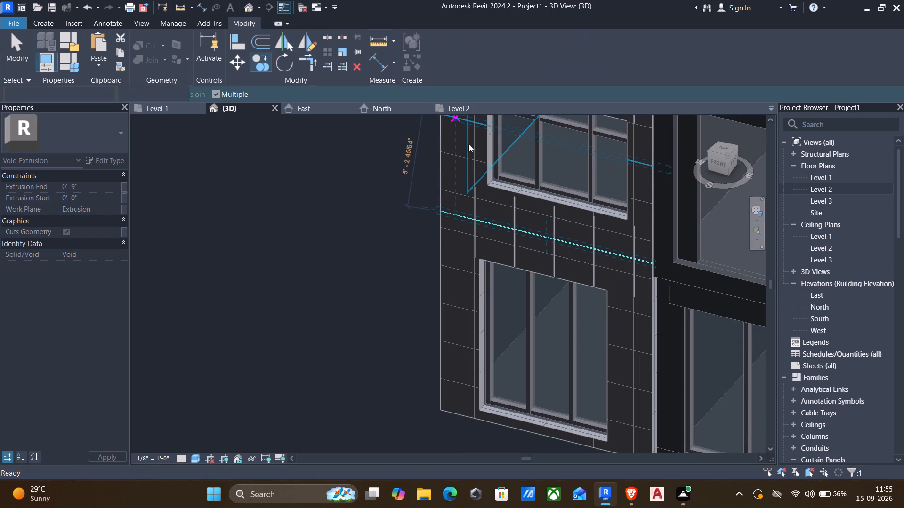
{"action": "scroll", "coordinate": [490, 234], "scroll_direction": "down", "scroll_amount": 2}
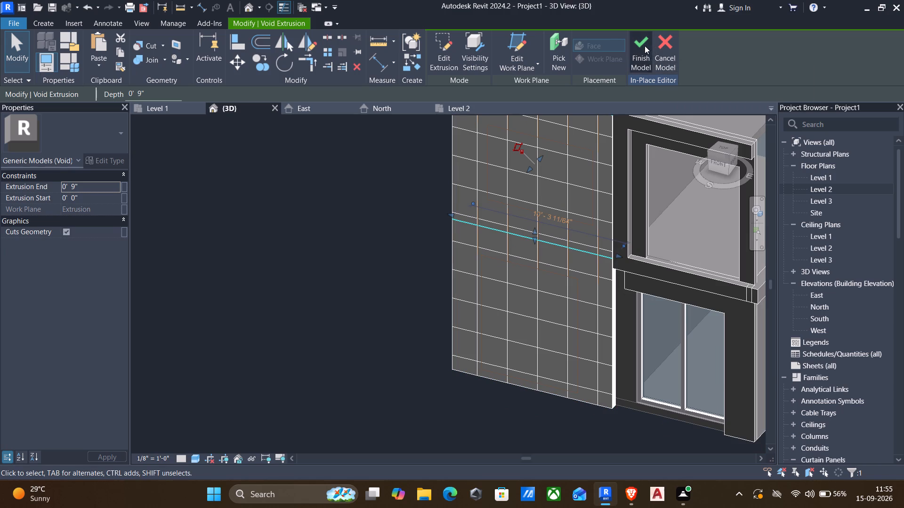
{"action": "left_click", "coordinate": [645, 46]}
Examine the grooves on the front facade from several angles around the upper and lower windows.
{"action": "scroll", "coordinate": [529, 193], "scroll_direction": "down", "scroll_amount": 2}
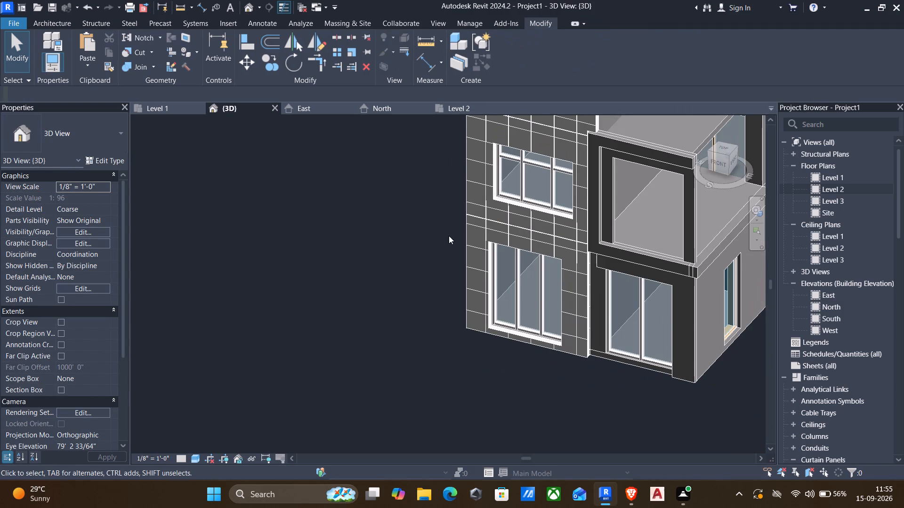
{"action": "middle_click_drag", "start_coordinate": [449, 237], "coordinate": [401, 205], "text": "shift"}
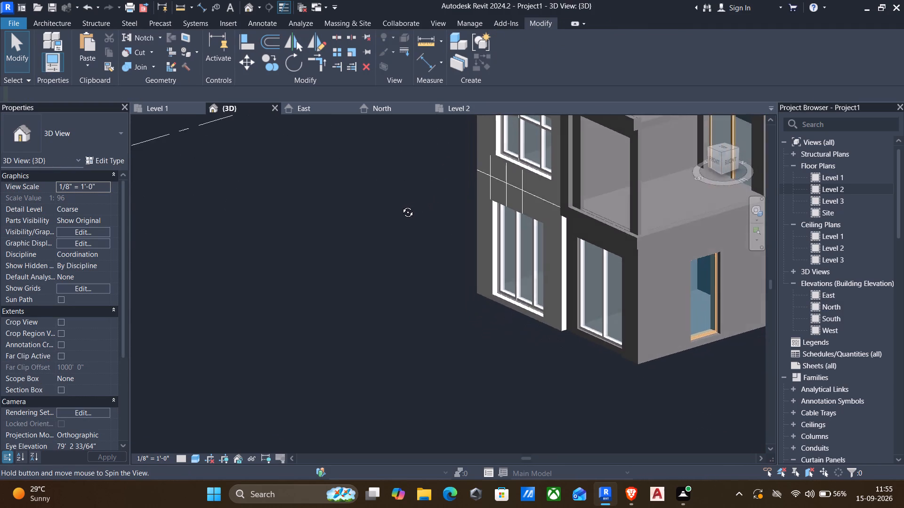
{"action": "middle_click_drag", "start_coordinate": [401, 205], "coordinate": [402, 206], "text": "shift"}
{"action": "middle_click_drag", "start_coordinate": [362, 228], "coordinate": [381, 302]}
{"action": "middle_click_drag", "start_coordinate": [395, 292], "coordinate": [400, 289], "text": "shift"}
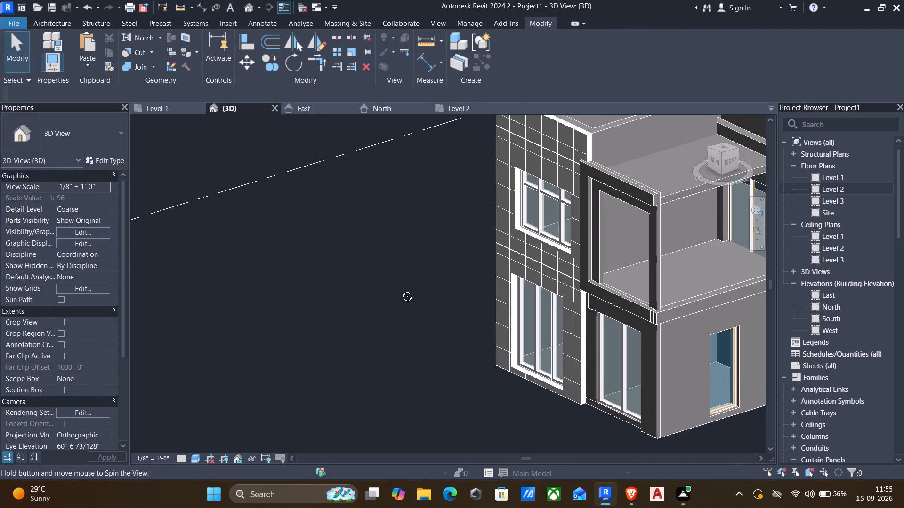
{"action": "middle_click_drag", "start_coordinate": [400, 289], "coordinate": [403, 239], "text": "shift"}
{"action": "middle_click_drag", "start_coordinate": [468, 197], "coordinate": [452, 236]}
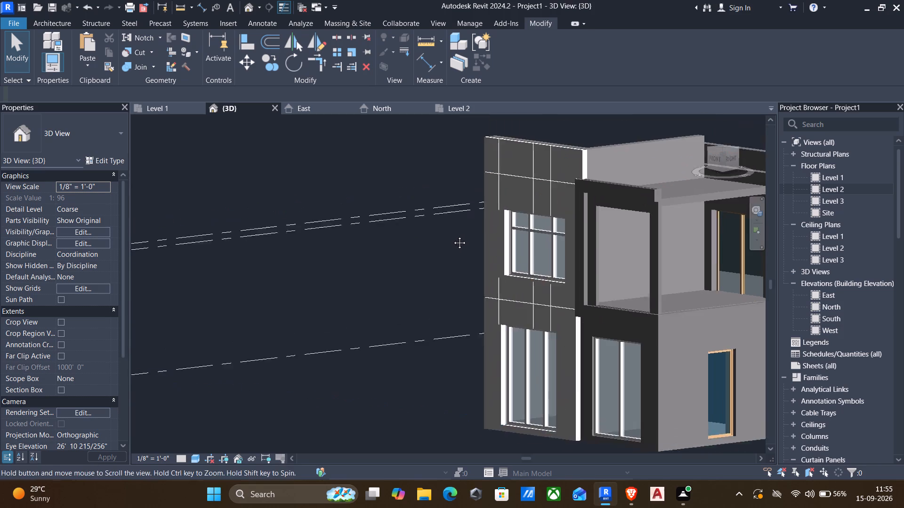
{"action": "middle_click_drag", "start_coordinate": [452, 236], "coordinate": [451, 238]}
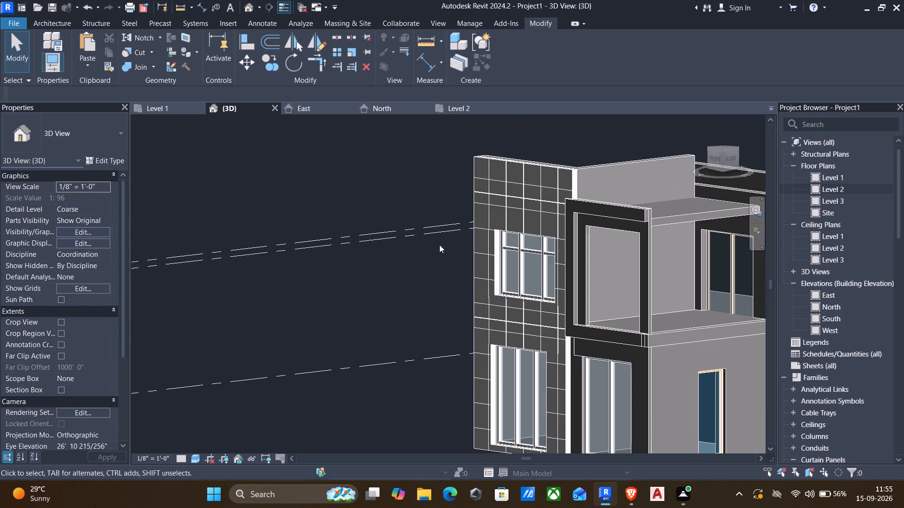
Open the front facade generic model for in-place editing and view the house from its front corner.
{"action": "left_click", "coordinate": [497, 164]}
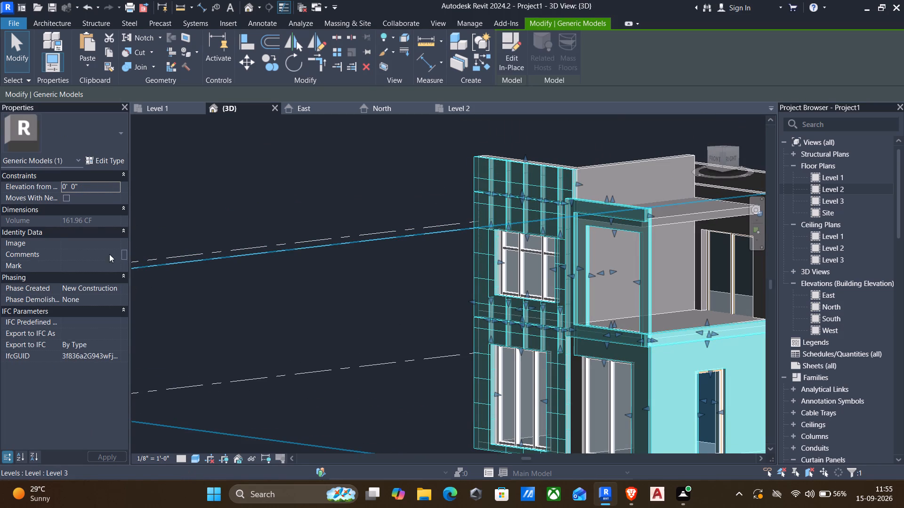
{"action": "left_click", "coordinate": [512, 47]}
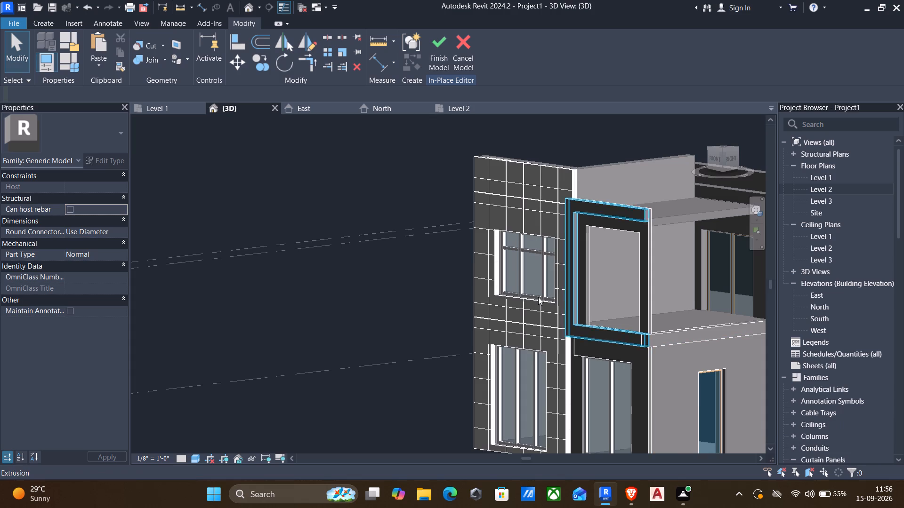
{"action": "middle_click_drag", "start_coordinate": [470, 262], "coordinate": [353, 277]}
{"action": "middle_click_drag", "start_coordinate": [336, 282], "coordinate": [291, 293], "text": "shift"}
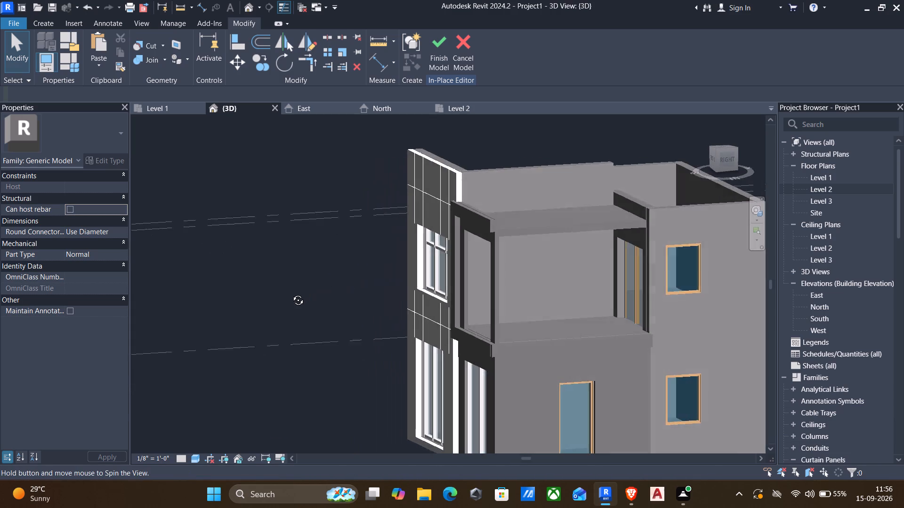
{"action": "middle_click_drag", "start_coordinate": [291, 293], "coordinate": [290, 294], "text": "shift"}
{"action": "scroll", "coordinate": [332, 305], "scroll_direction": "down", "scroll_amount": 1}
{"action": "middle_click_drag", "start_coordinate": [344, 302], "coordinate": [440, 302]}
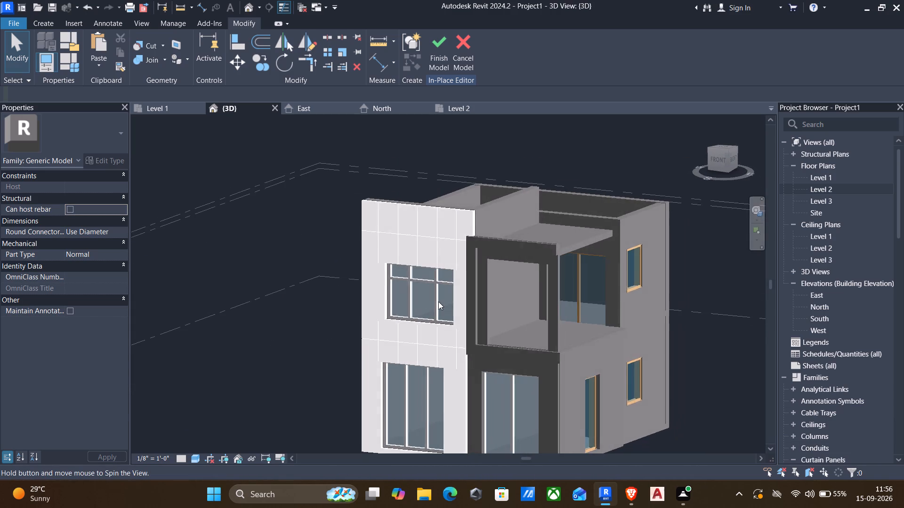
{"action": "middle_click_drag", "start_coordinate": [373, 263], "coordinate": [307, 306], "text": "shift"}
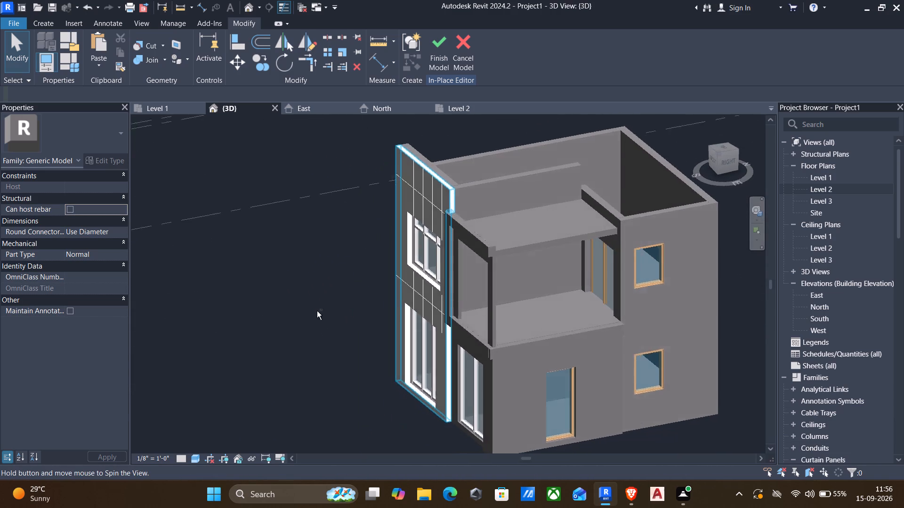
{"action": "middle_click_drag", "start_coordinate": [334, 266], "coordinate": [362, 262]}
{"action": "middle_click_drag", "start_coordinate": [368, 277], "coordinate": [383, 272], "text": "shift"}
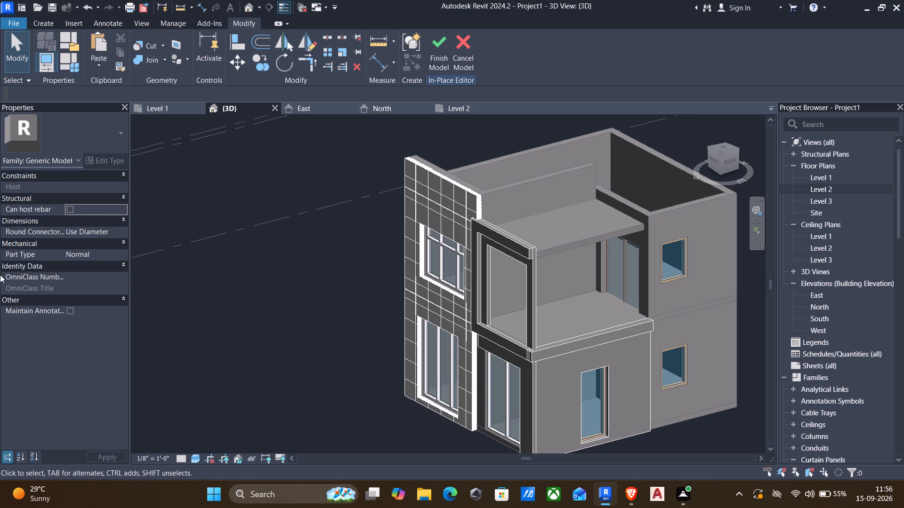
Browse the project materials for the tiled front facade extrusion, search them for "ash", and clear the search.
{"action": "left_click", "coordinate": [437, 174]}
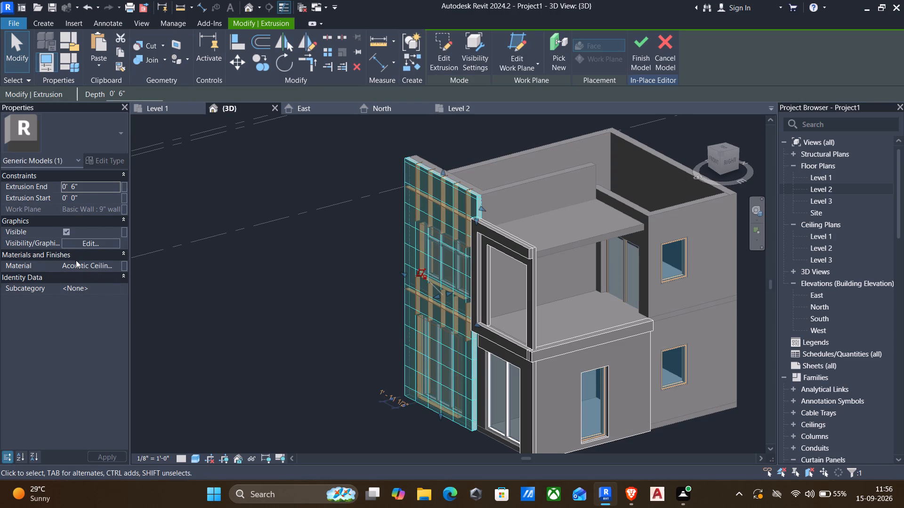
{"action": "left_click", "coordinate": [118, 268]}
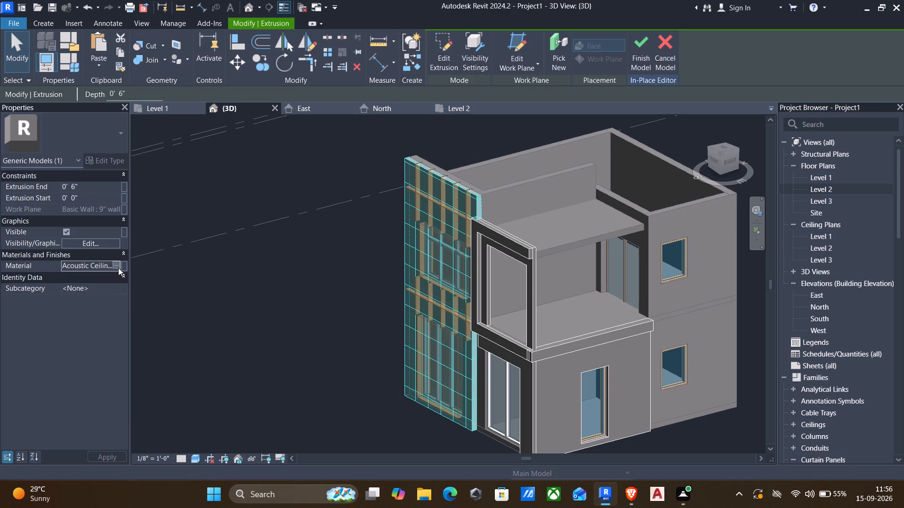
{"action": "scroll", "coordinate": [95, 229], "scroll_direction": "down", "scroll_amount": 5}
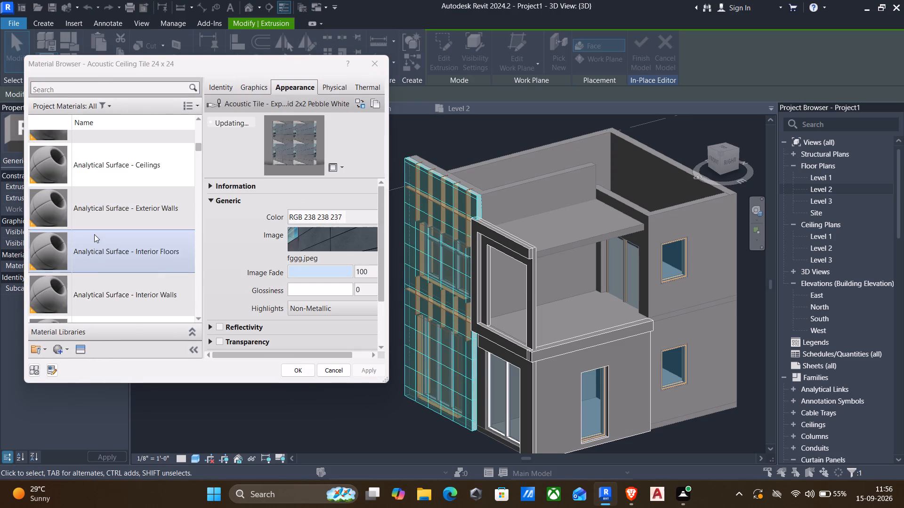
{"action": "scroll", "coordinate": [94, 234], "scroll_direction": "down", "scroll_amount": 11}
{"action": "scroll", "coordinate": [86, 238], "scroll_direction": "up", "scroll_amount": 3}
{"action": "scroll", "coordinate": [86, 238], "scroll_direction": "down", "scroll_amount": 2}
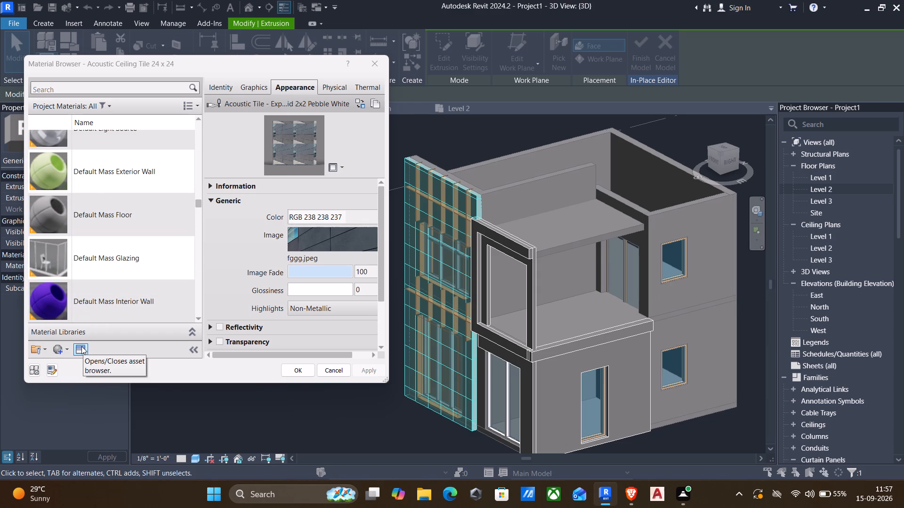
{"action": "left_click", "coordinate": [116, 92]}
{"action": "type", "text": "ash"}
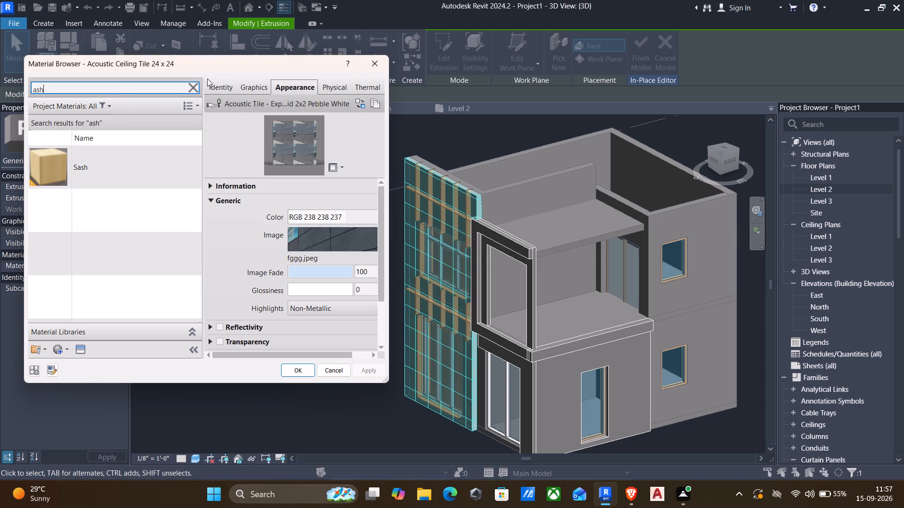
{"action": "left_click", "coordinate": [188, 88]}
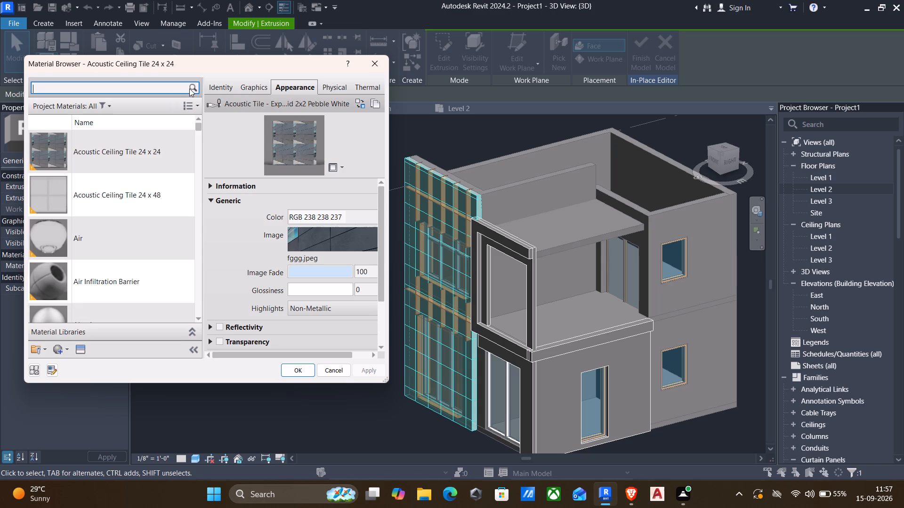
Inspect the texture image fggg.jpeg of the Acoustic Ceiling Tile 24 x 24 material.
{"action": "left_click", "coordinate": [304, 235]}
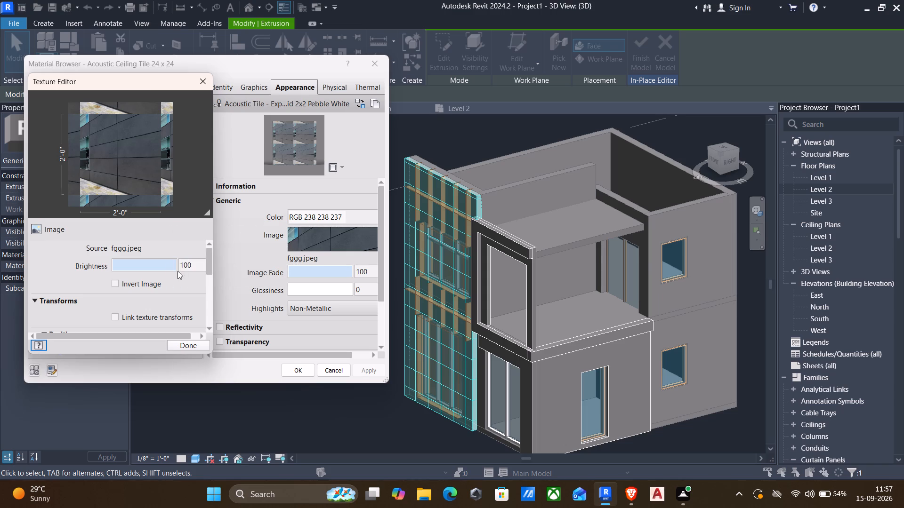
{"action": "left_click", "coordinate": [201, 76]}
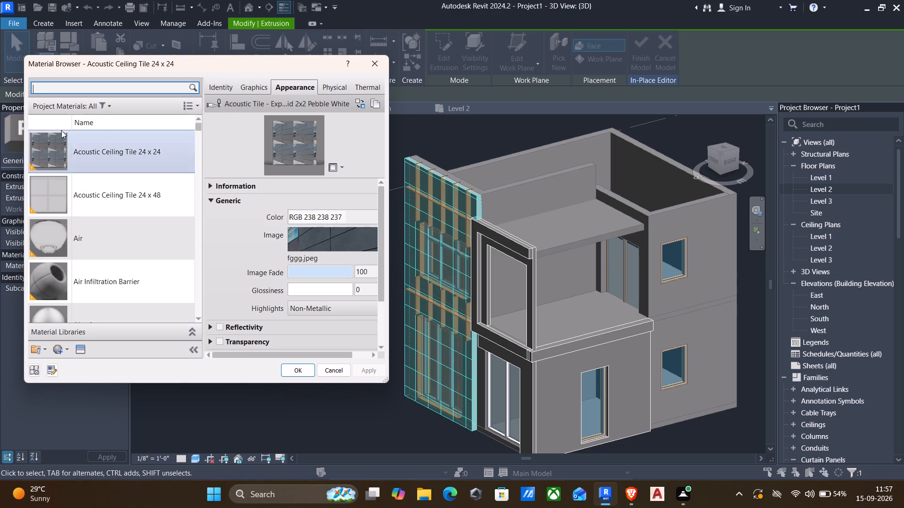
Assign the Damp-proofing material to the grooved front facade extrusion.
{"action": "scroll", "coordinate": [130, 183], "scroll_direction": "down", "scroll_amount": 8}
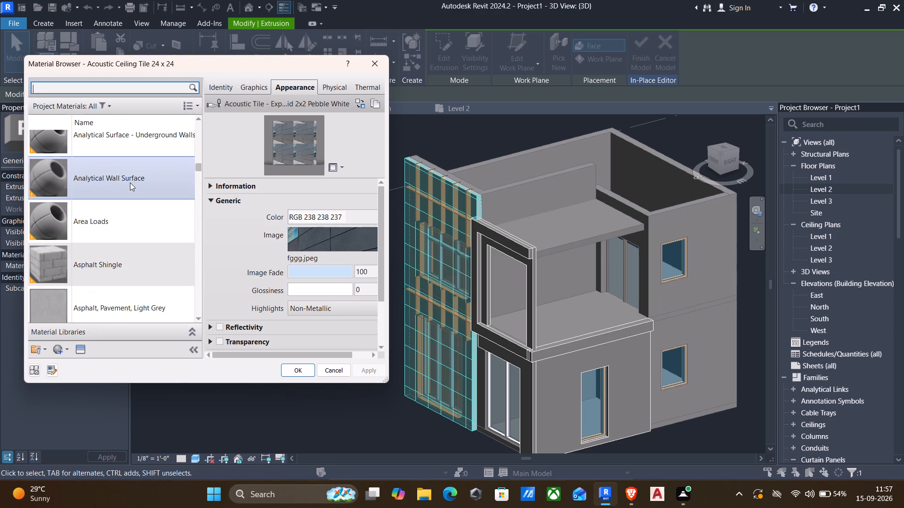
{"action": "scroll", "coordinate": [130, 183], "scroll_direction": "down", "scroll_amount": 10}
{"action": "scroll", "coordinate": [100, 184], "scroll_direction": "up", "scroll_amount": 4}
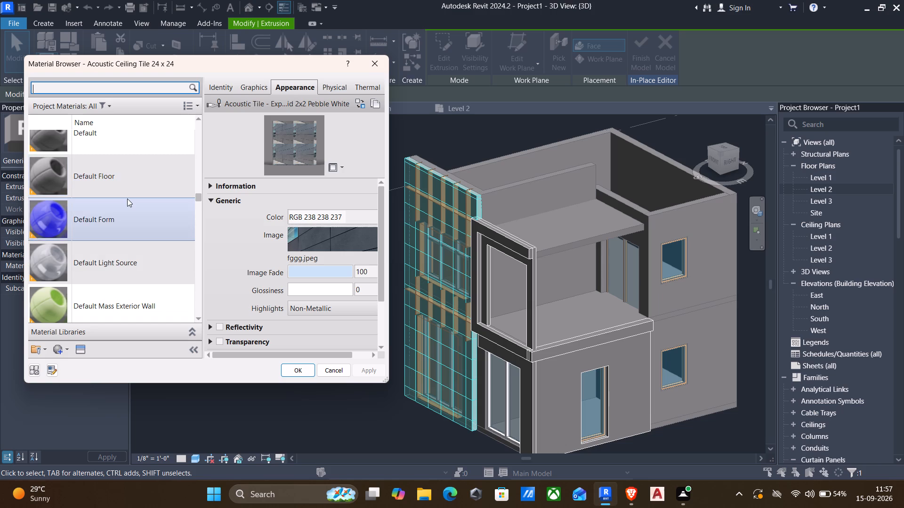
{"action": "scroll", "coordinate": [127, 198], "scroll_direction": "up", "scroll_amount": 1}
{"action": "left_click", "coordinate": [102, 200]}
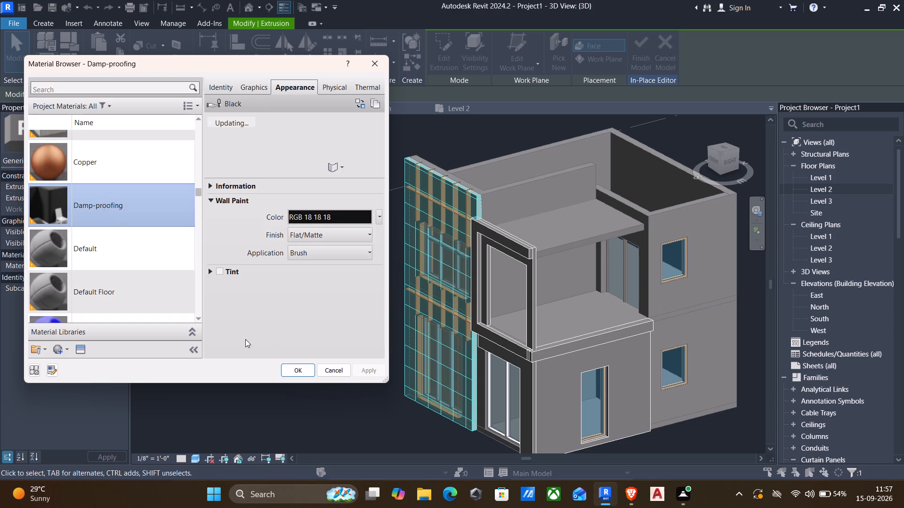
{"action": "left_click", "coordinate": [300, 369]}
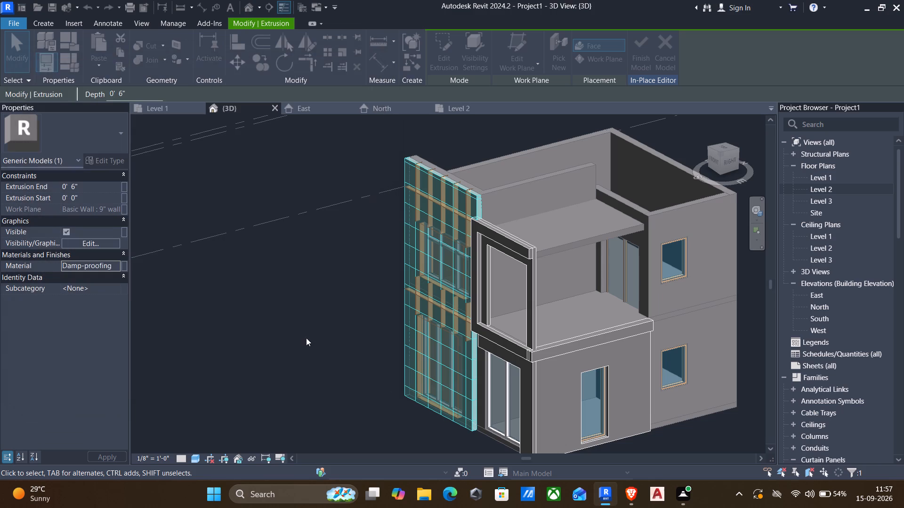
{"action": "key", "text": "Escape"}
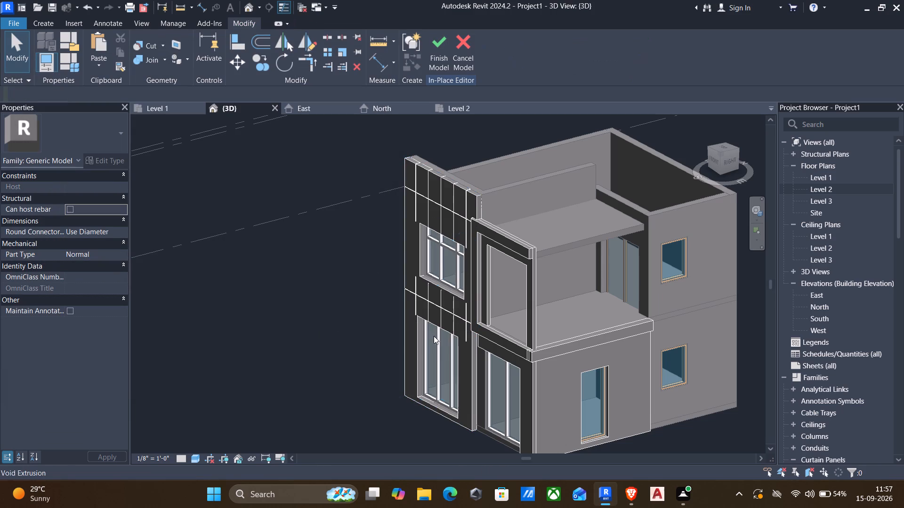
{"action": "middle_click_drag", "start_coordinate": [368, 311], "coordinate": [406, 261], "text": "shift"}
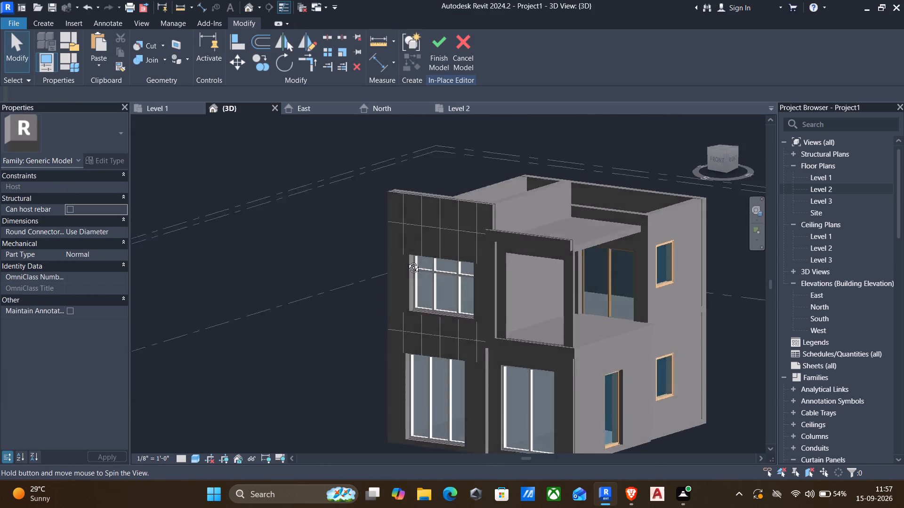
Set the 3D view's visual style to Realistic.
{"action": "middle_click_drag", "start_coordinate": [406, 261], "coordinate": [401, 243], "text": "shift"}
{"action": "left_click", "coordinate": [199, 461]}
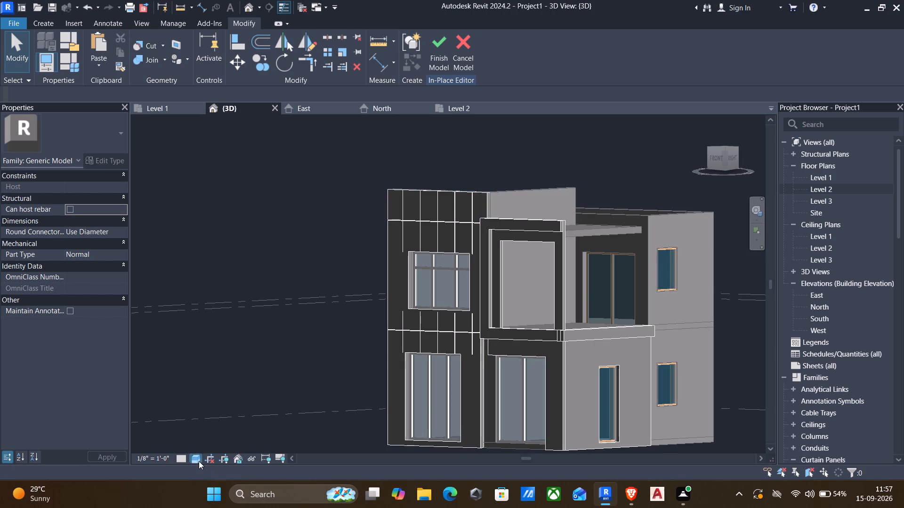
{"action": "left_click", "coordinate": [192, 456]}
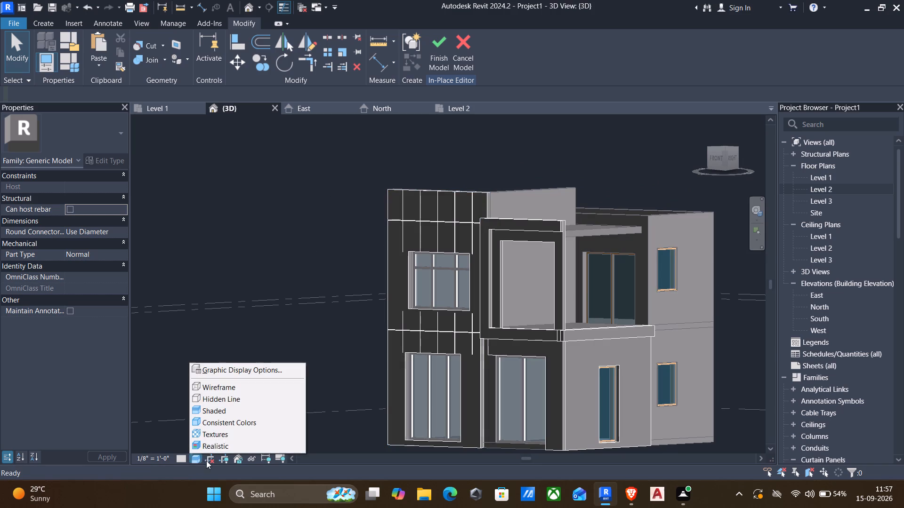
{"action": "left_click", "coordinate": [204, 447]}
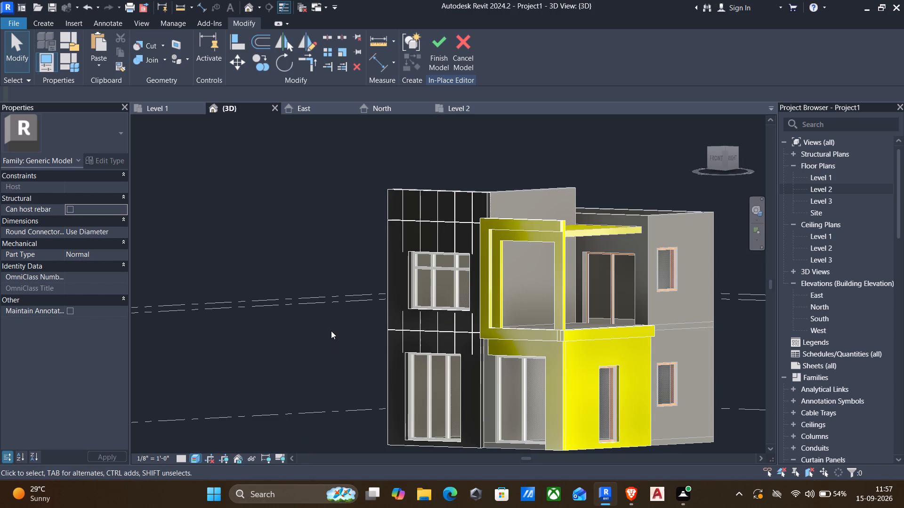
Examine the dark grooved front facade and the adjoining yellow balcony frame from the front and both sides.
{"action": "middle_click_drag", "start_coordinate": [346, 331], "coordinate": [283, 367], "text": "shift"}
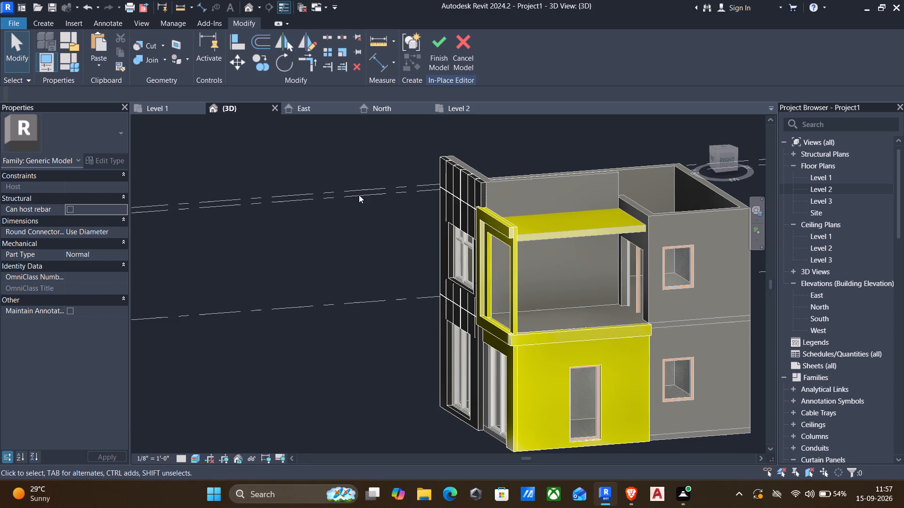
{"action": "middle_click_drag", "start_coordinate": [404, 208], "coordinate": [443, 203], "text": "shift"}
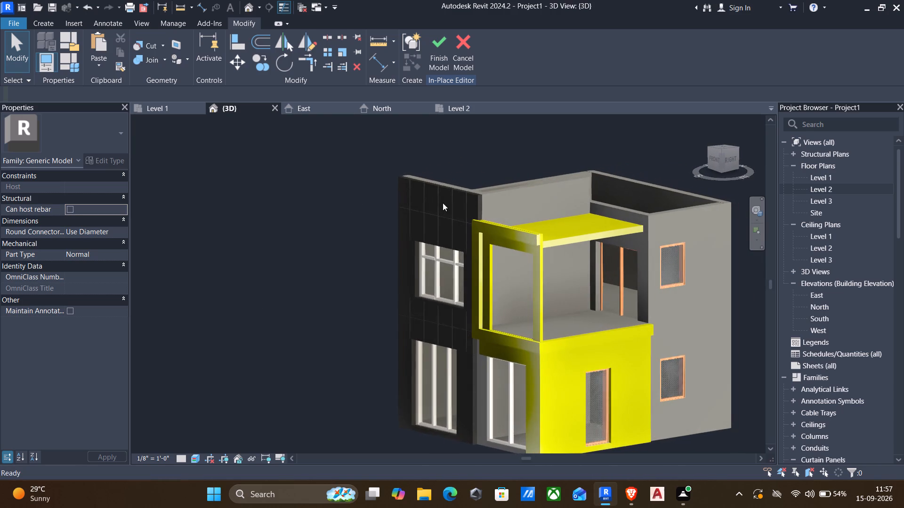
{"action": "scroll", "coordinate": [420, 214], "scroll_direction": "up", "scroll_amount": 4}
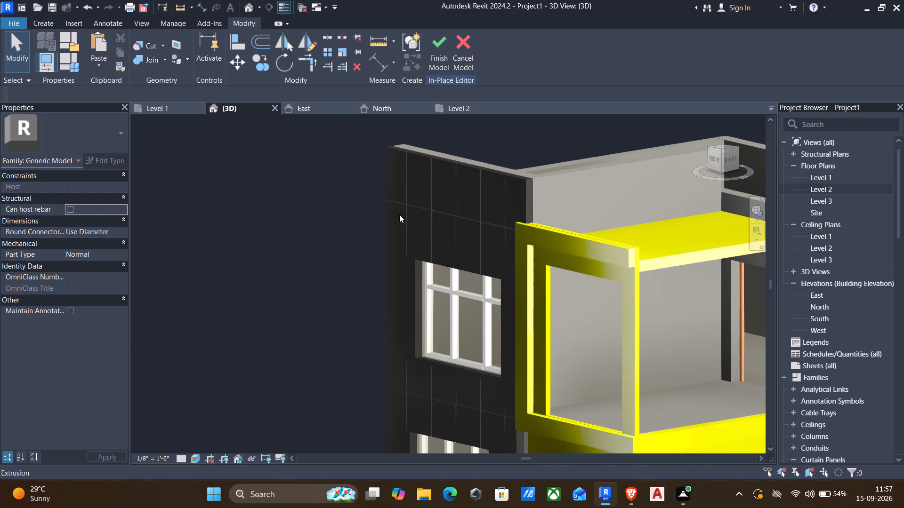
{"action": "middle_click_drag", "start_coordinate": [378, 252], "coordinate": [513, 184], "text": "shift"}
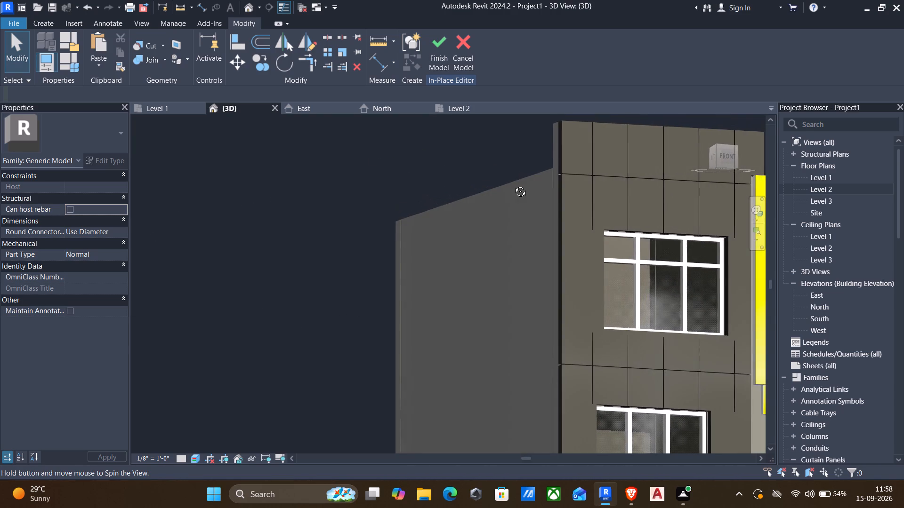
{"action": "middle_click_drag", "start_coordinate": [513, 184], "coordinate": [411, 243], "text": "shift"}
{"action": "scroll", "coordinate": [434, 252], "scroll_direction": "down", "scroll_amount": 2}
{"action": "middle_click_drag", "start_coordinate": [504, 259], "coordinate": [408, 277], "text": "shift"}
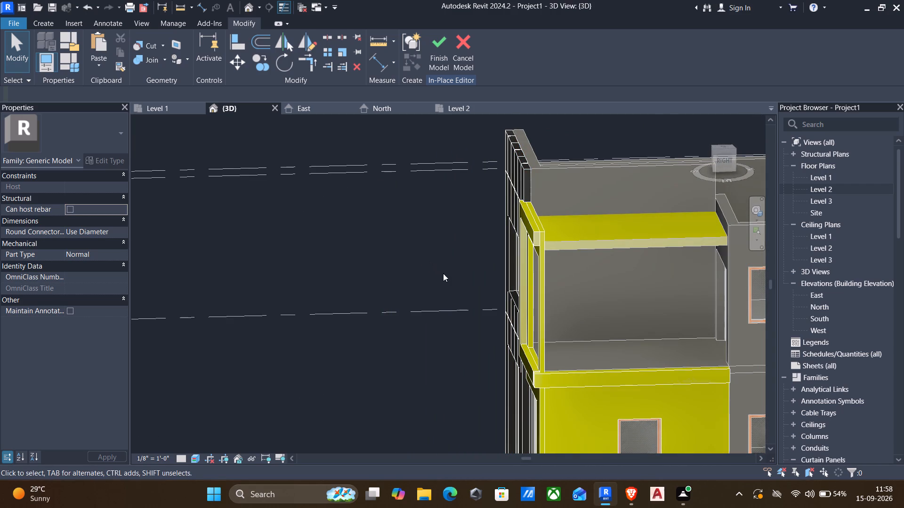
{"action": "middle_click_drag", "start_coordinate": [444, 274], "coordinate": [500, 254], "text": "shift"}
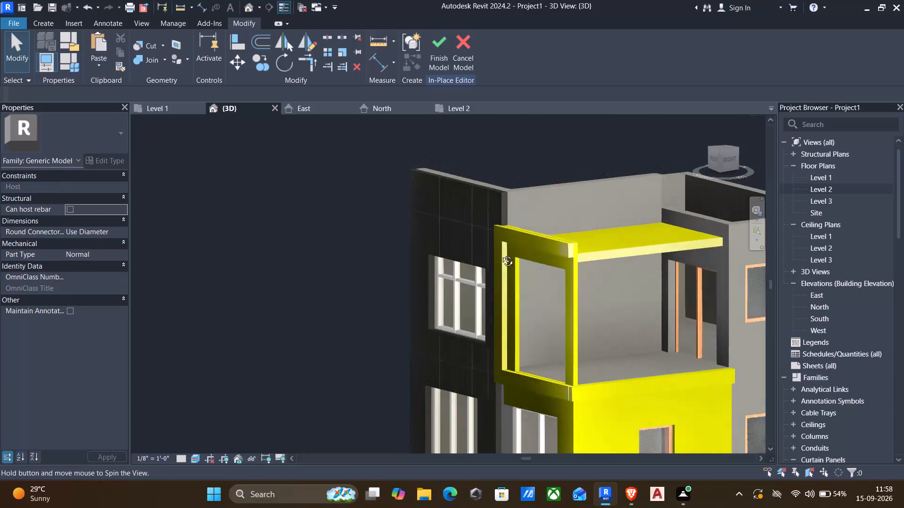
{"action": "middle_click_drag", "start_coordinate": [500, 254], "coordinate": [571, 228], "text": "shift"}
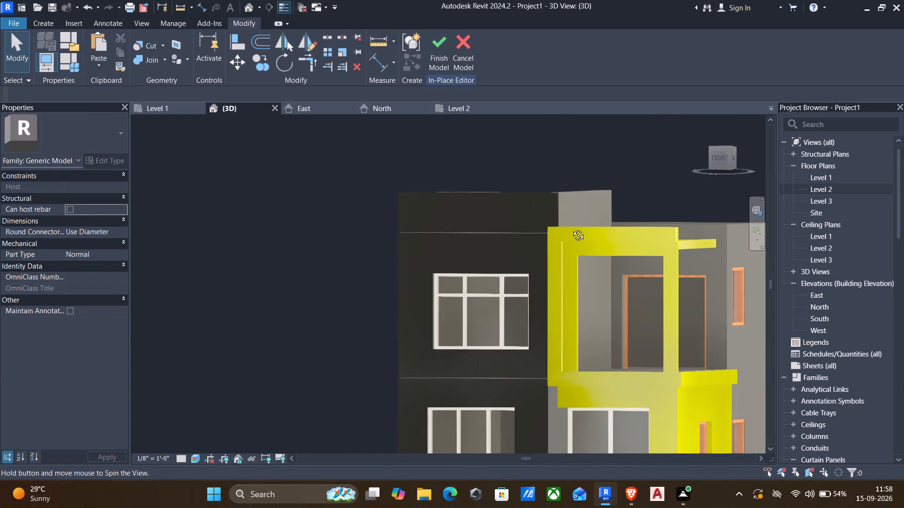
{"action": "middle_click_drag", "start_coordinate": [571, 228], "coordinate": [600, 222], "text": "shift"}
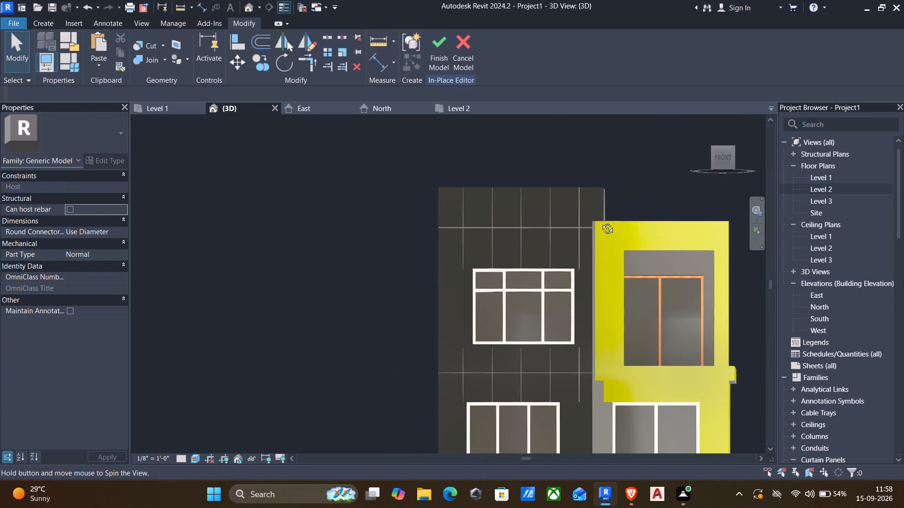
{"action": "middle_click_drag", "start_coordinate": [600, 222], "coordinate": [637, 254], "text": "shift"}
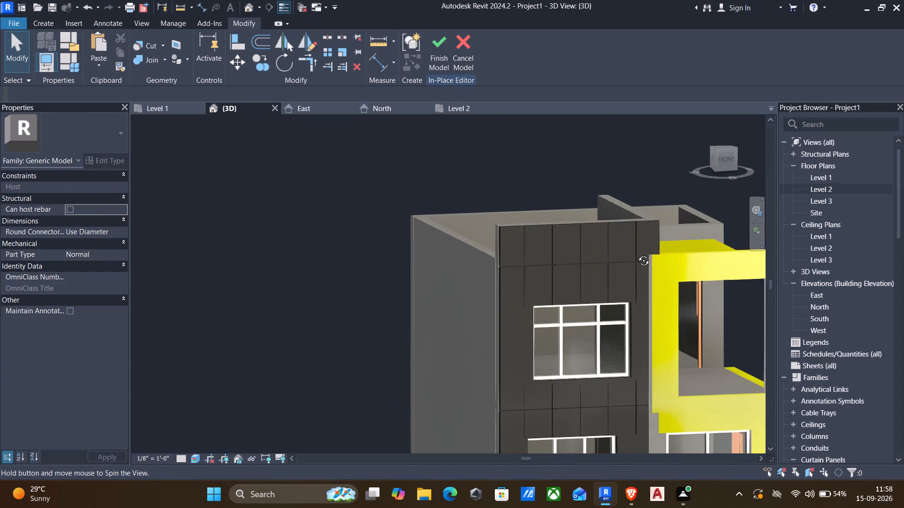
{"action": "middle_click_drag", "start_coordinate": [637, 254], "coordinate": [640, 257], "text": "shift"}
{"action": "middle_click_drag", "start_coordinate": [641, 267], "coordinate": [497, 199]}
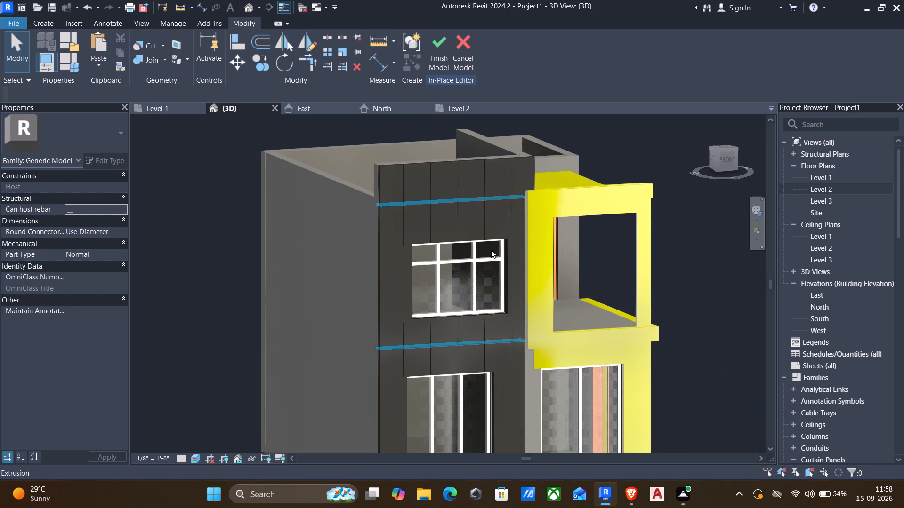
Stretch the leftmost upper vertical void groove down beside the upper window to its sill level and finish the in-place model.
{"action": "middle_click_drag", "start_coordinate": [457, 286], "coordinate": [463, 286], "text": "shift"}
{"action": "scroll", "coordinate": [423, 299], "scroll_direction": "up", "scroll_amount": 2}
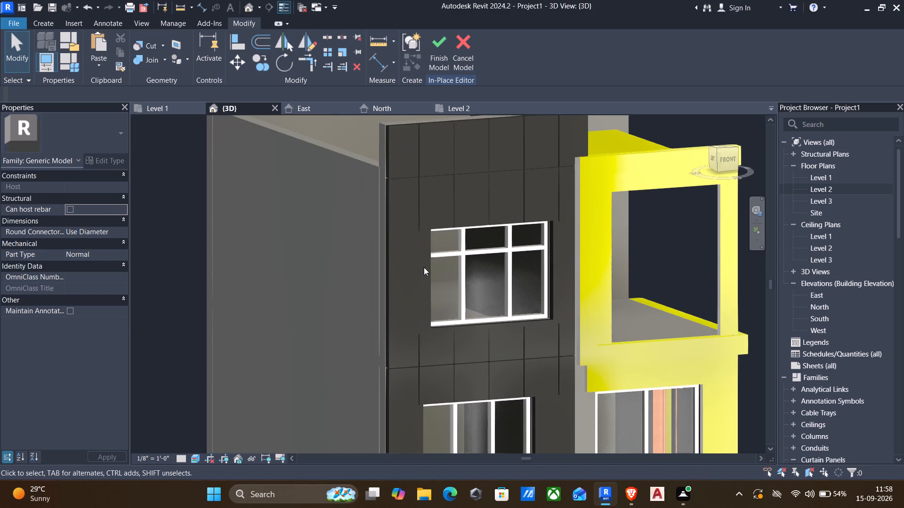
{"action": "left_click", "coordinate": [419, 221]}
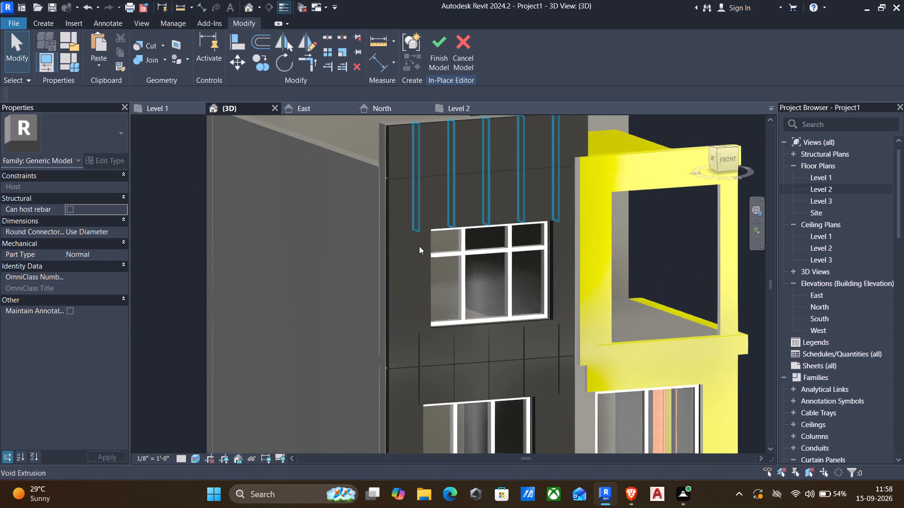
{"action": "left_click_drag", "start_coordinate": [413, 233], "coordinate": [416, 250]}
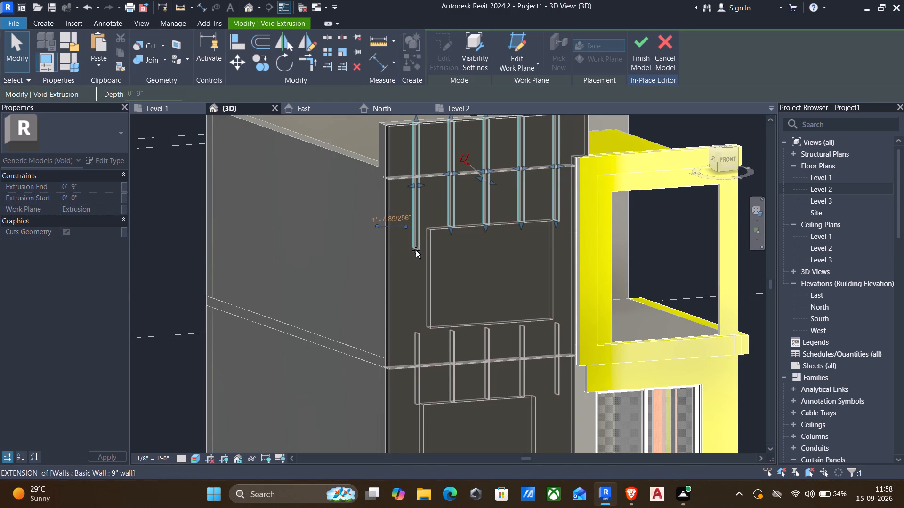
{"action": "left_click_drag", "start_coordinate": [416, 250], "coordinate": [417, 324]}
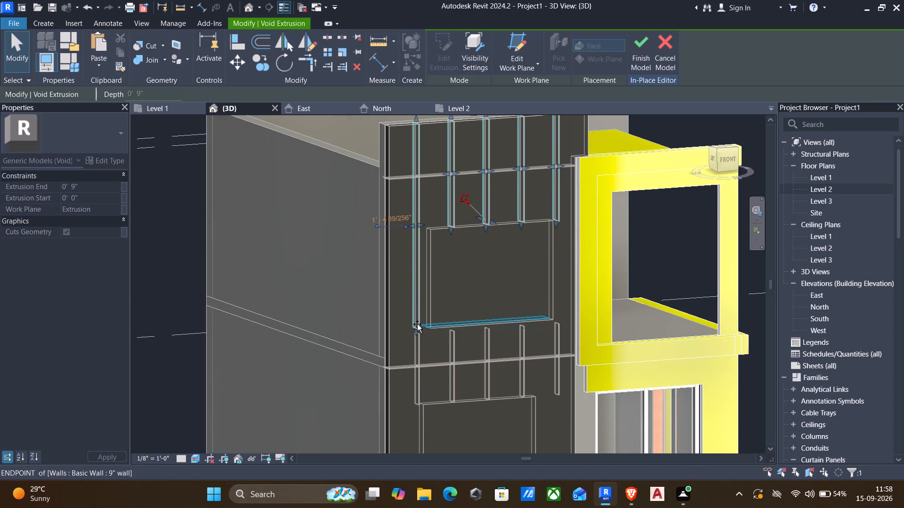
{"action": "left_click_drag", "start_coordinate": [417, 324], "coordinate": [422, 329]}
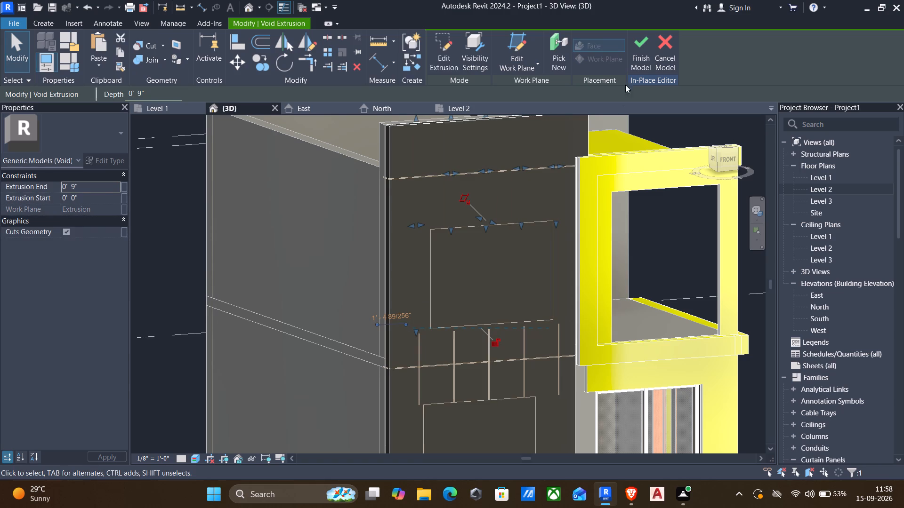
{"action": "left_click", "coordinate": [640, 57]}
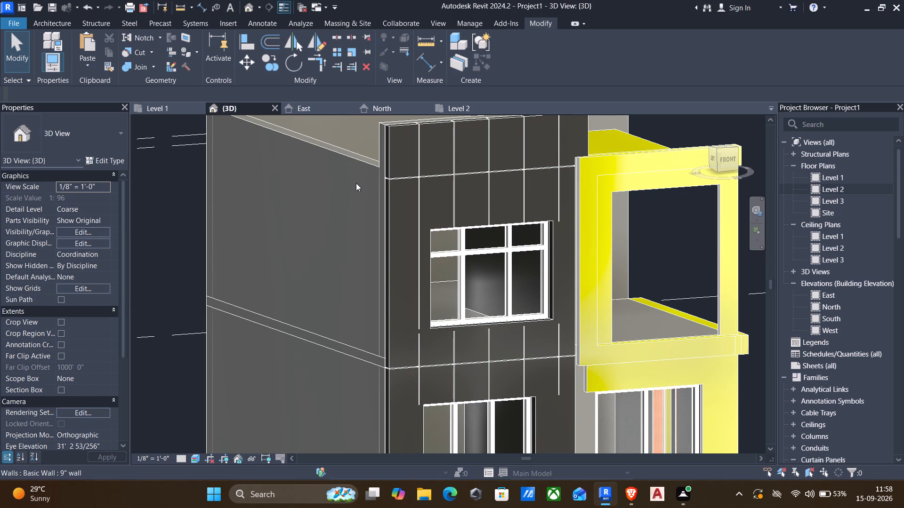
Extend the leftmost upper groove's bottom end further down to meet the lower groove below the upper window.
{"action": "scroll", "coordinate": [380, 350], "scroll_direction": "up", "scroll_amount": 3}
{"action": "scroll", "coordinate": [428, 334], "scroll_direction": "up", "scroll_amount": 2}
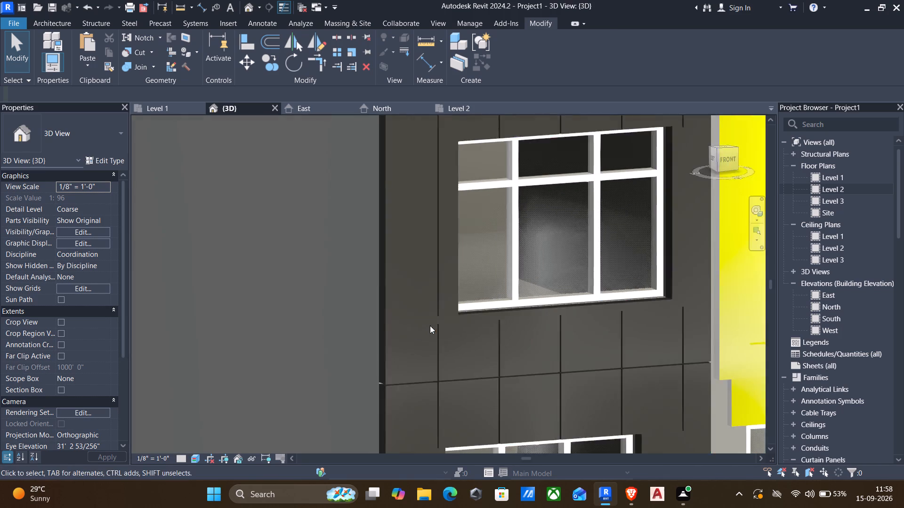
{"action": "left_click", "coordinate": [436, 311]}
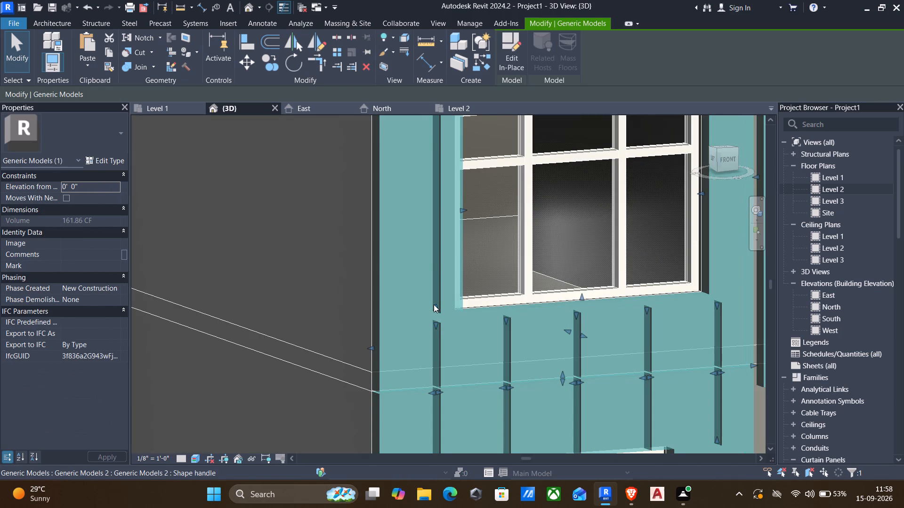
{"action": "left_click_drag", "start_coordinate": [434, 304], "coordinate": [438, 326]}
{"action": "scroll", "coordinate": [424, 321], "scroll_direction": "down", "scroll_amount": 1}
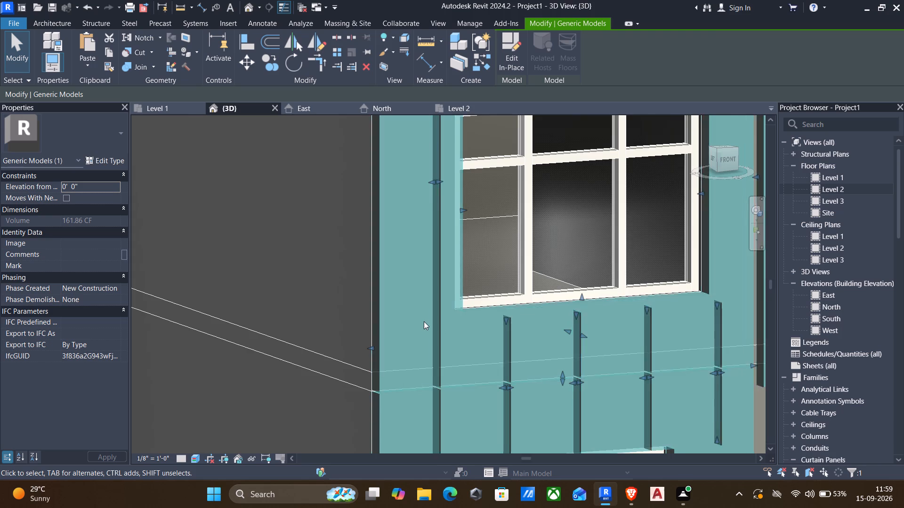
{"action": "key", "text": "Escape"}
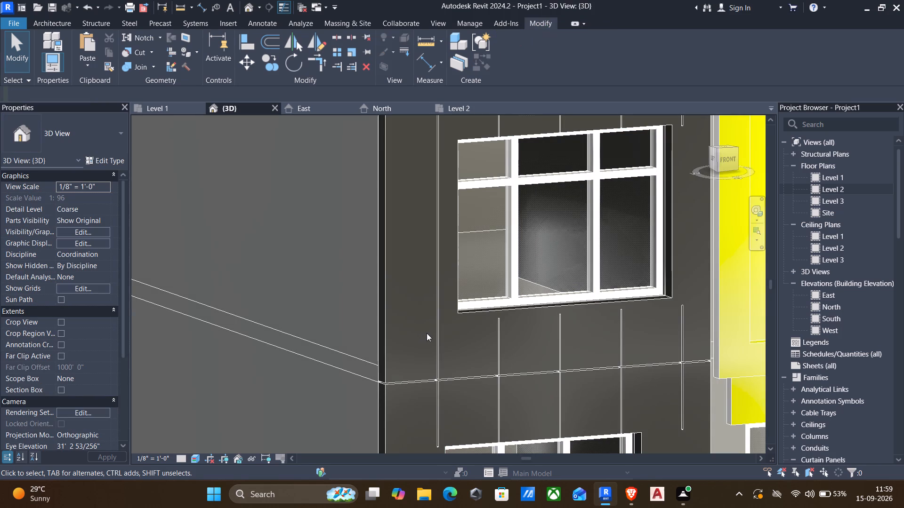
Examine the lower facade grooves, the ground-floor windows and the yellow side wall from the front corner.
{"action": "middle_click_drag", "start_coordinate": [427, 333], "coordinate": [326, 330], "text": "shift"}
{"action": "scroll", "coordinate": [353, 339], "scroll_direction": "down", "scroll_amount": 1}
{"action": "middle_click_drag", "start_coordinate": [354, 338], "coordinate": [358, 338]}
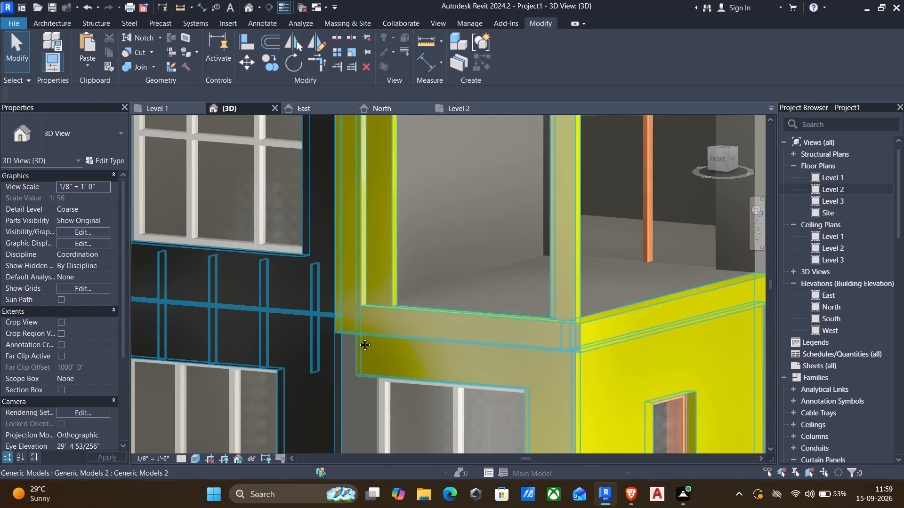
{"action": "middle_click_drag", "start_coordinate": [358, 338], "coordinate": [547, 263]}
{"action": "scroll", "coordinate": [541, 267], "scroll_direction": "up", "scroll_amount": 1}
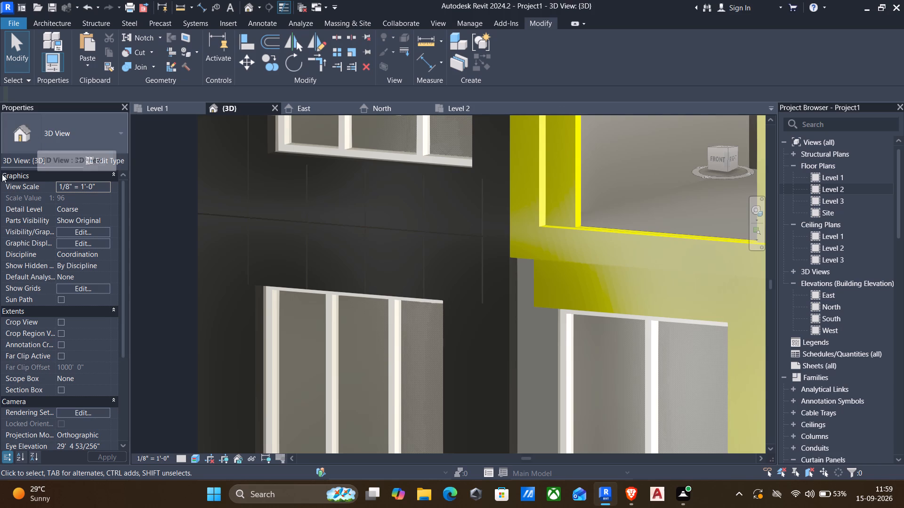
{"action": "scroll", "coordinate": [460, 291], "scroll_direction": "down", "scroll_amount": 1, "text": "shift"}
{"action": "middle_click_drag", "start_coordinate": [460, 291], "coordinate": [344, 314], "text": "shift"}
{"action": "middle_click_drag", "start_coordinate": [367, 296], "coordinate": [437, 289], "text": "shift"}
{"action": "scroll", "coordinate": [438, 289], "scroll_direction": "down", "scroll_amount": 1}
{"action": "middle_click_drag", "start_coordinate": [390, 321], "coordinate": [418, 320]}
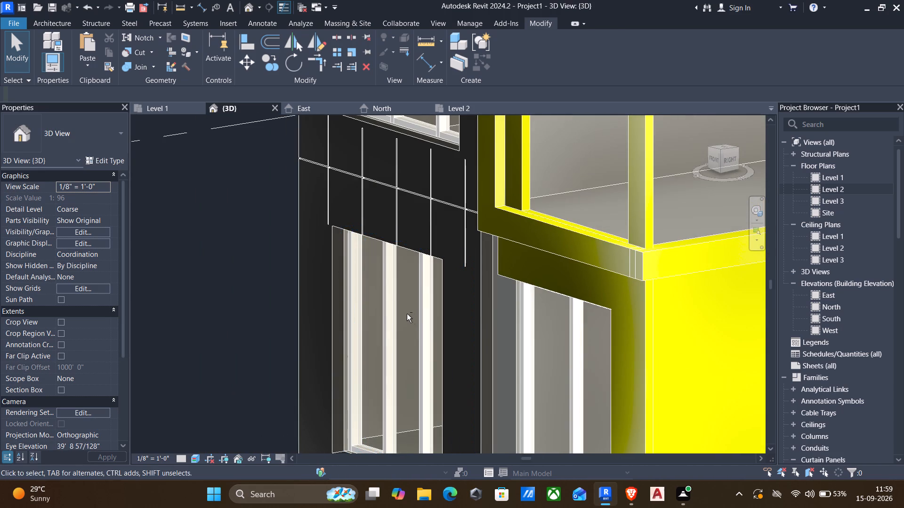
{"action": "middle_click_drag", "start_coordinate": [403, 311], "coordinate": [423, 309], "text": "shift"}
{"action": "scroll", "coordinate": [423, 309], "scroll_direction": "down", "scroll_amount": 2}
{"action": "middle_click_drag", "start_coordinate": [500, 299], "coordinate": [366, 278]}
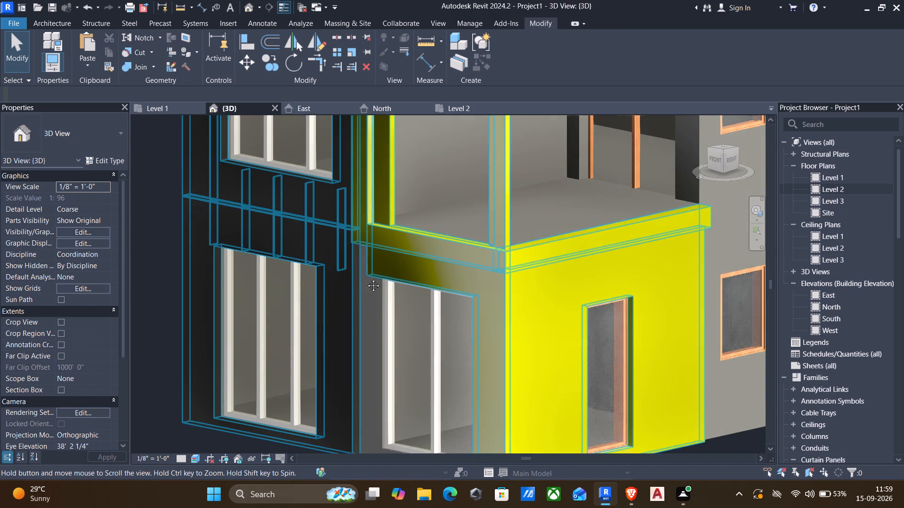
{"action": "middle_click_drag", "start_coordinate": [366, 278], "coordinate": [346, 289]}
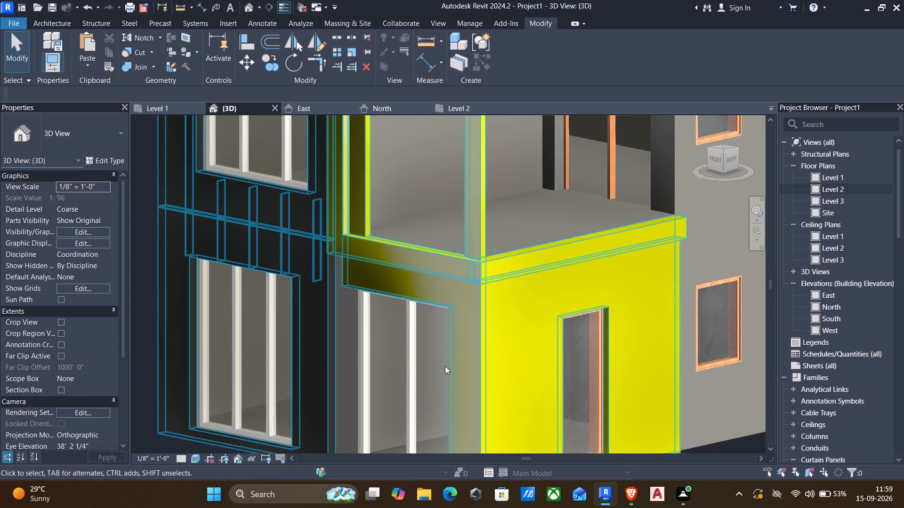
{"action": "middle_click_drag", "start_coordinate": [445, 366], "coordinate": [404, 316]}
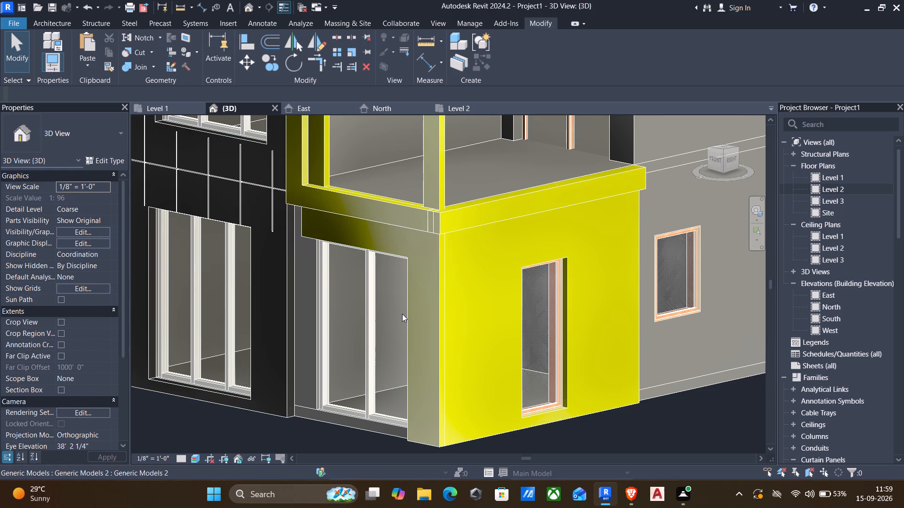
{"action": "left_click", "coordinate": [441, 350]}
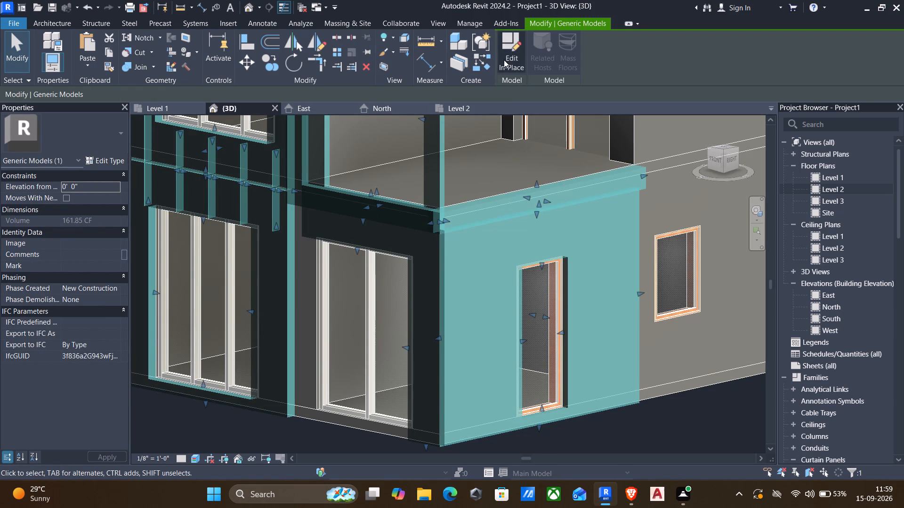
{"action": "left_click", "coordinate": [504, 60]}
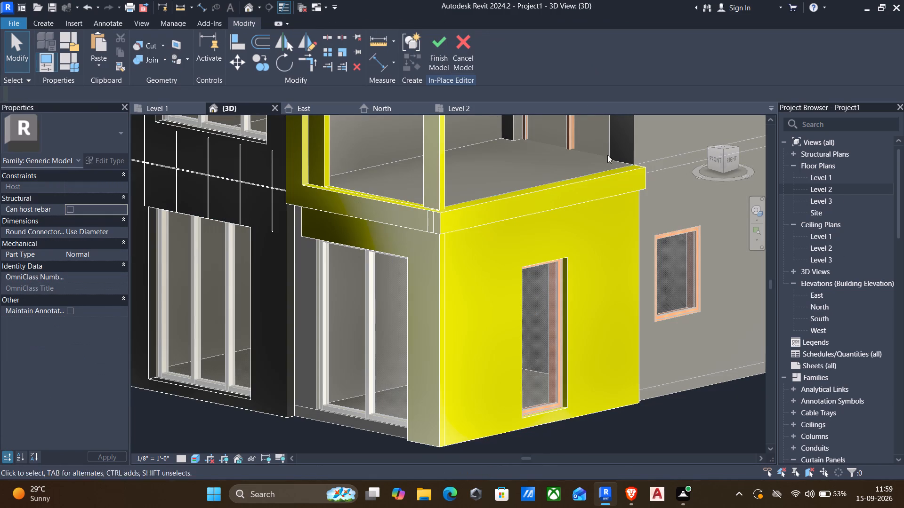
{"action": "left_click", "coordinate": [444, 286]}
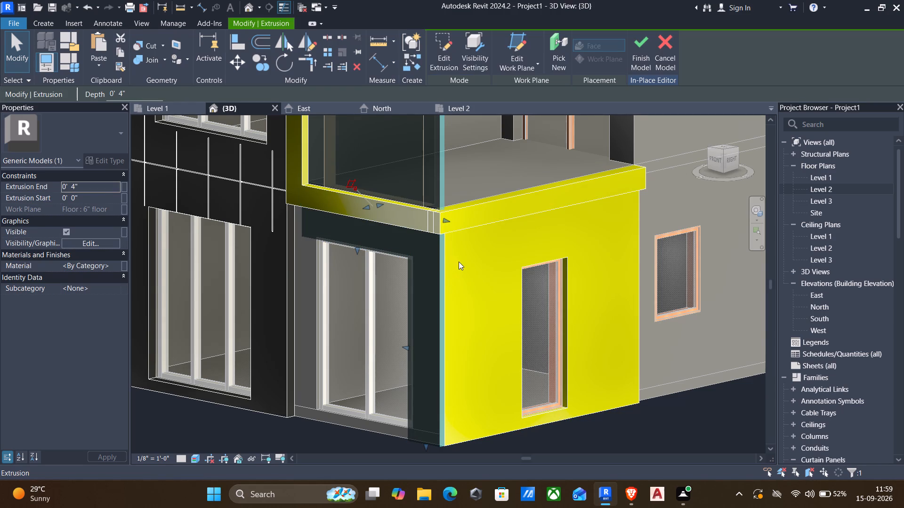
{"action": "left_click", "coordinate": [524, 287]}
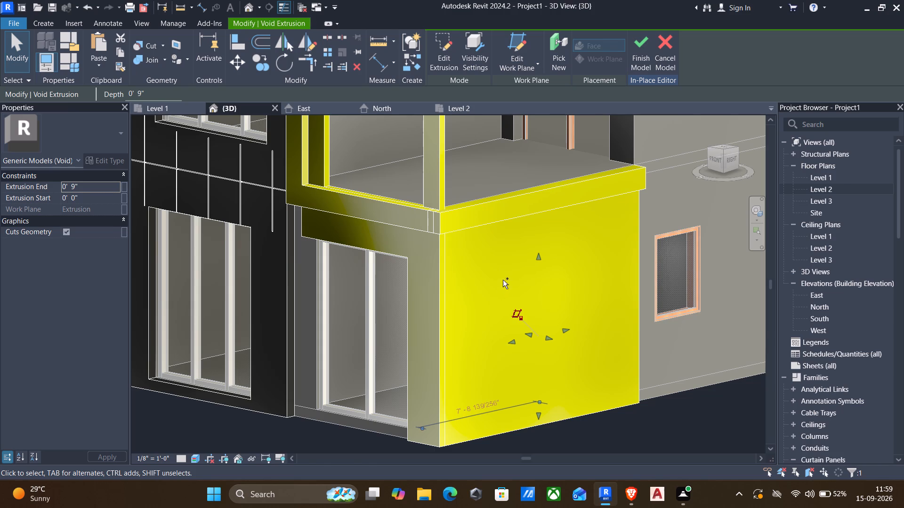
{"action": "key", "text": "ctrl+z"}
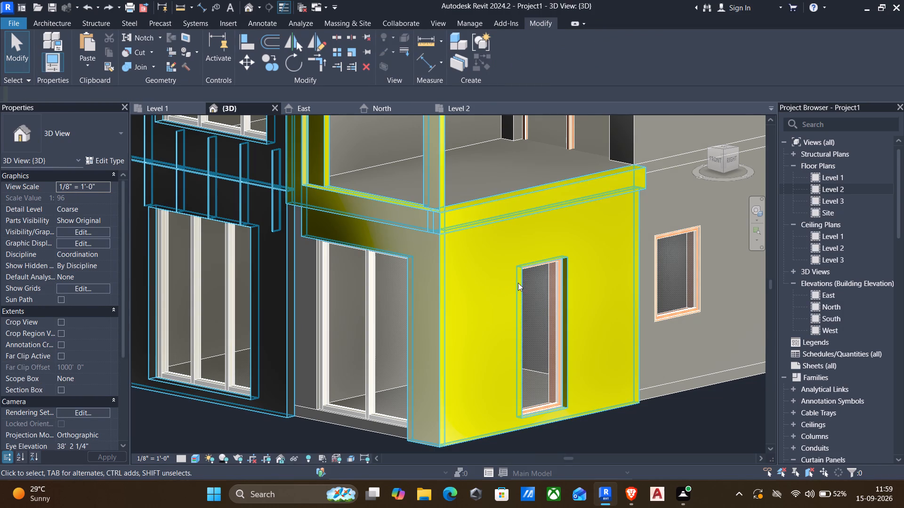
Edit the generic model in place and assign the Damp-proofing material to the yellow ground-floor side wall extrusion.
{"action": "left_click", "coordinate": [521, 282]}
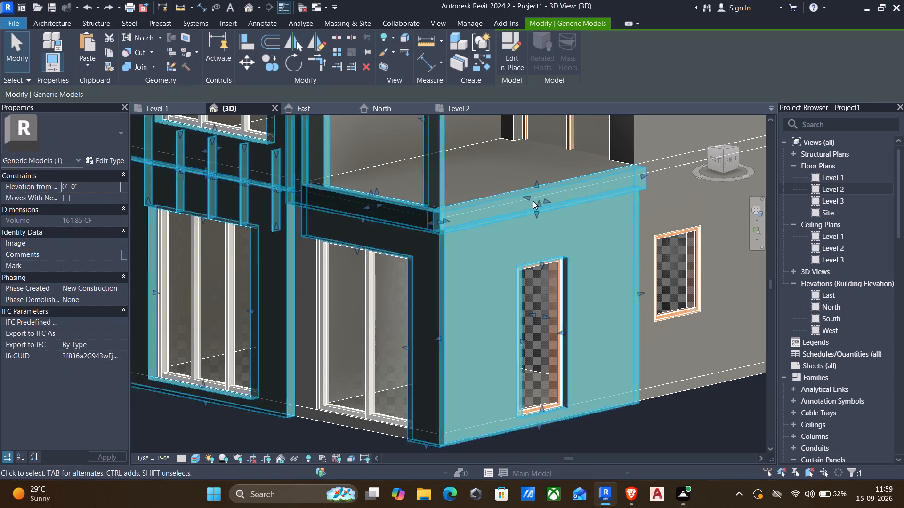
{"action": "left_click", "coordinate": [511, 50]}
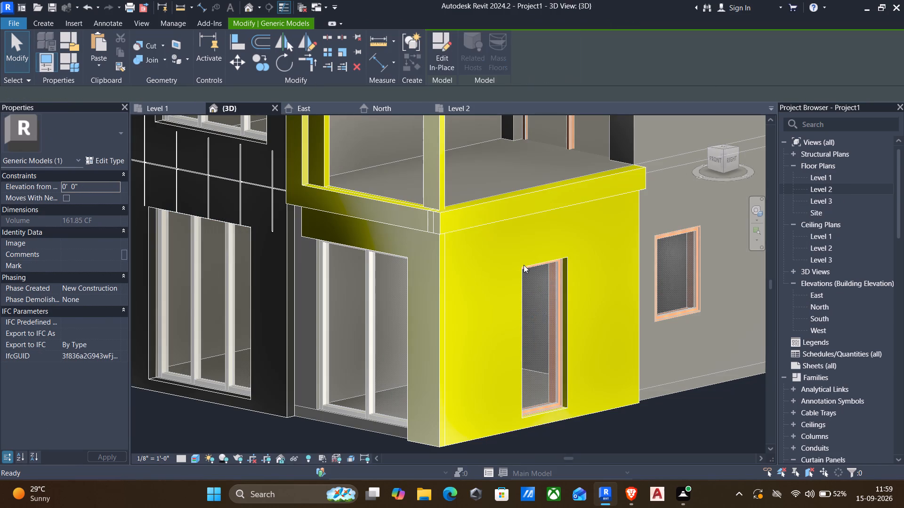
{"action": "left_click", "coordinate": [524, 264]}
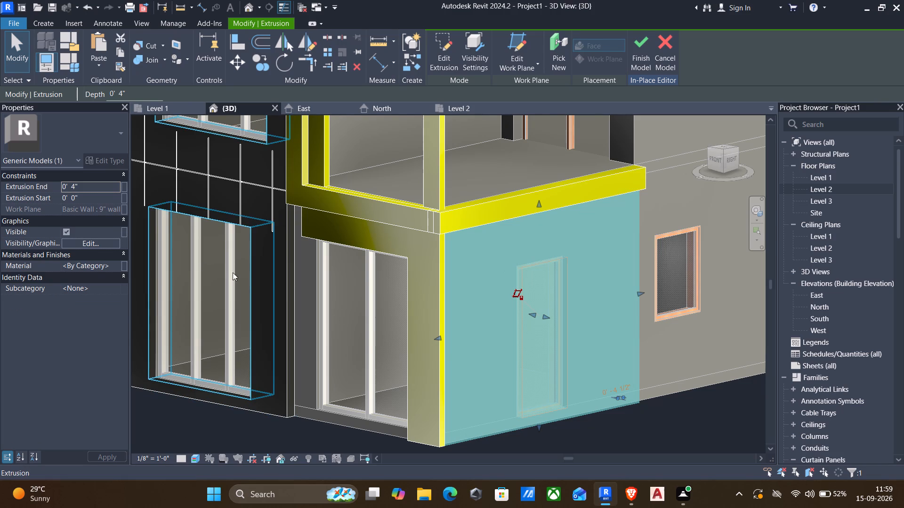
{"action": "scroll", "coordinate": [248, 278], "scroll_direction": "down", "scroll_amount": 2}
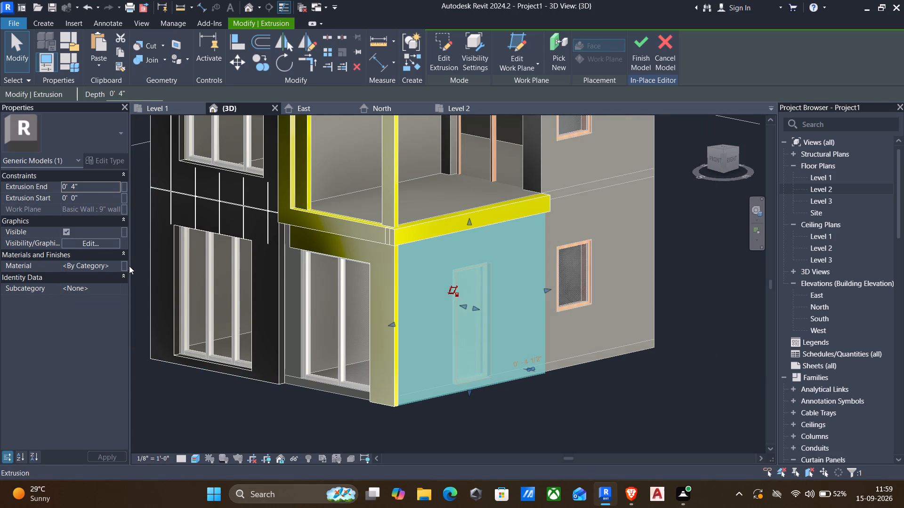
{"action": "left_click", "coordinate": [118, 268]}
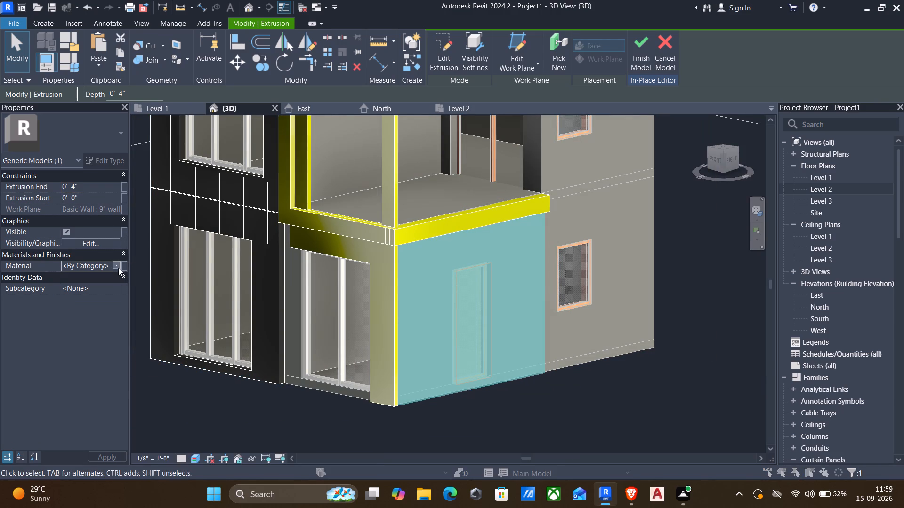
{"action": "left_click", "coordinate": [111, 231]}
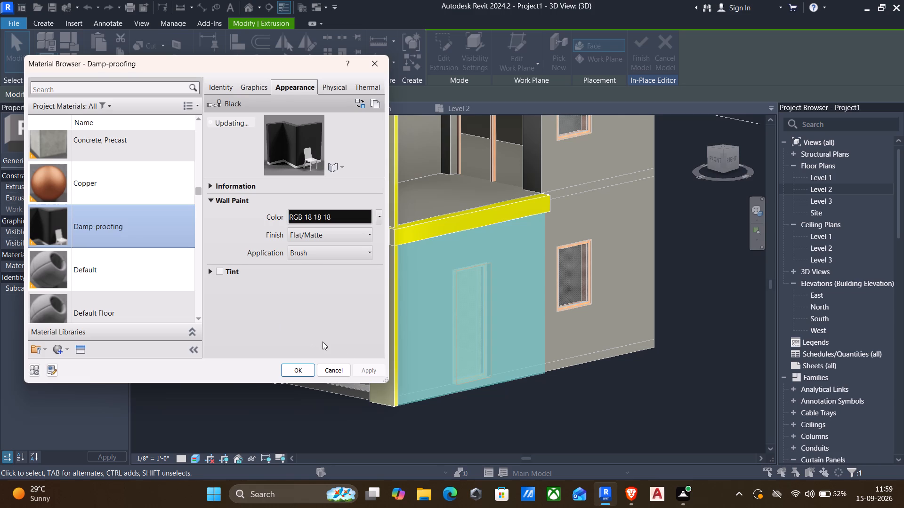
{"action": "left_click", "coordinate": [294, 366]}
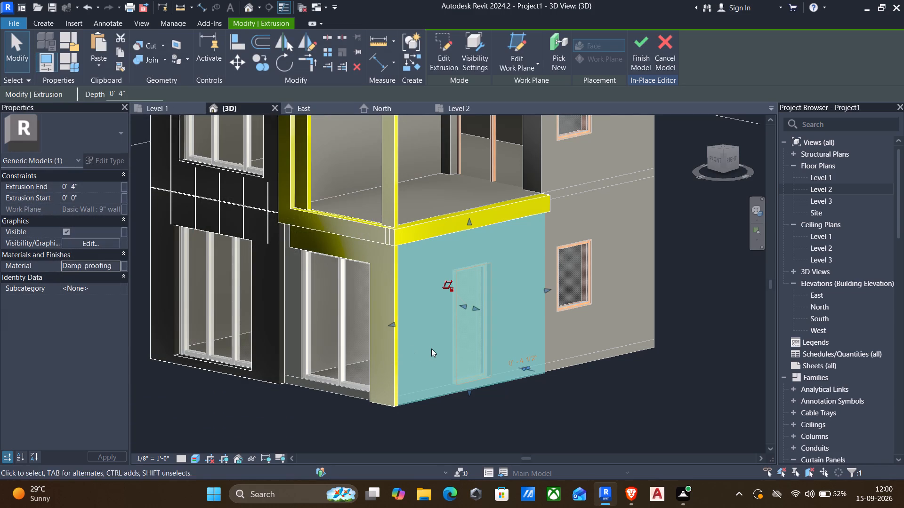
{"action": "key", "text": "Escape"}
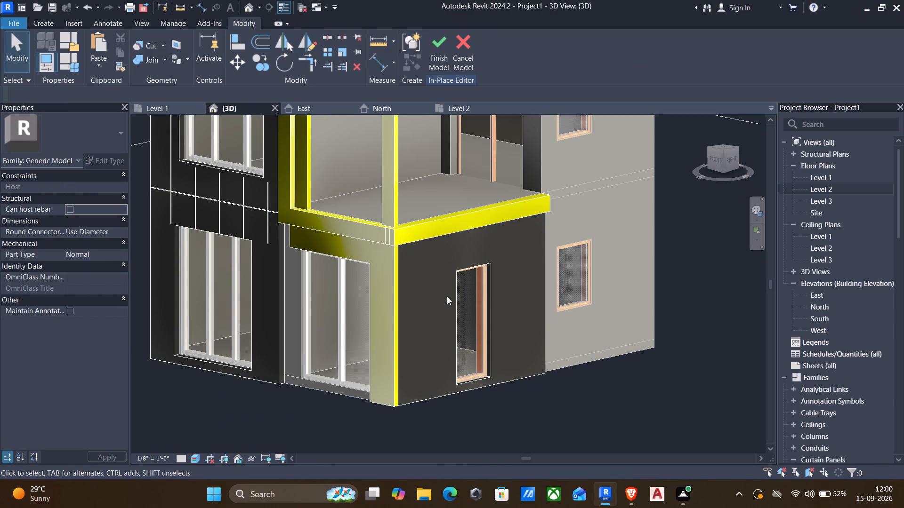
Start a void extrusion in the in-place model and try to set its work plane on the dark side wall's face.
{"action": "middle_click_drag", "start_coordinate": [446, 296], "coordinate": [285, 250], "text": "shift"}
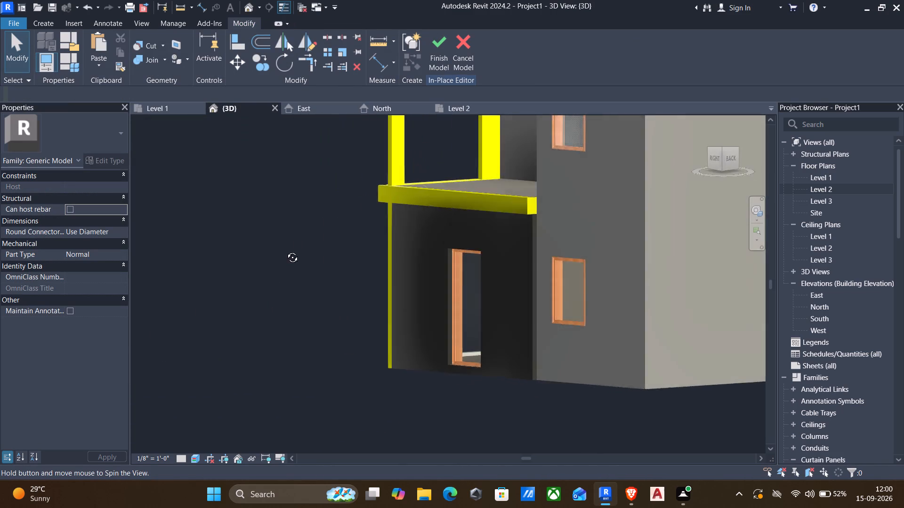
{"action": "middle_click_drag", "start_coordinate": [285, 250], "coordinate": [424, 231], "text": "shift"}
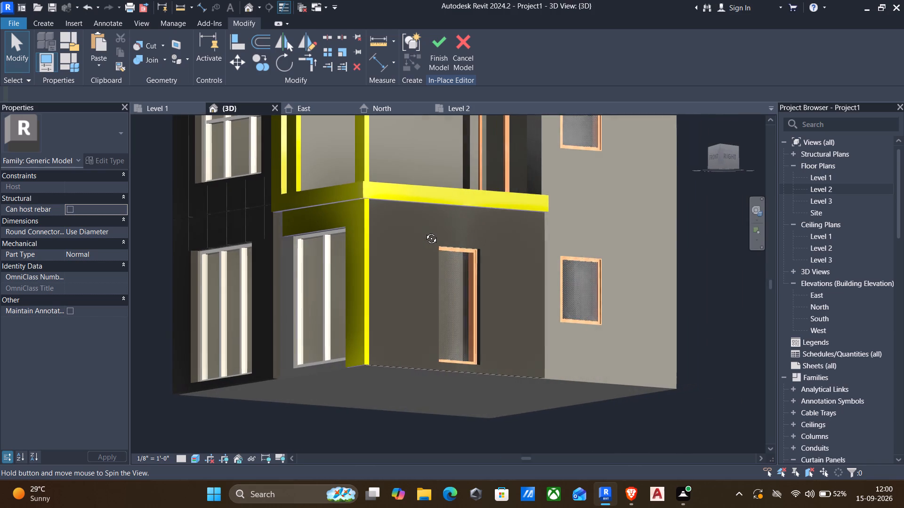
{"action": "middle_click_drag", "start_coordinate": [424, 231], "coordinate": [424, 232], "text": "shift"}
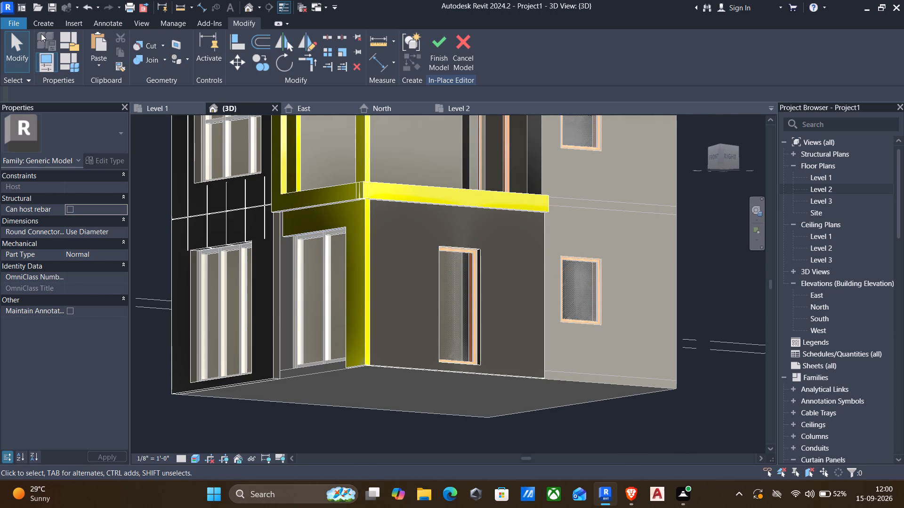
{"action": "left_click", "coordinate": [40, 24]}
{"action": "left_click", "coordinate": [234, 45]}
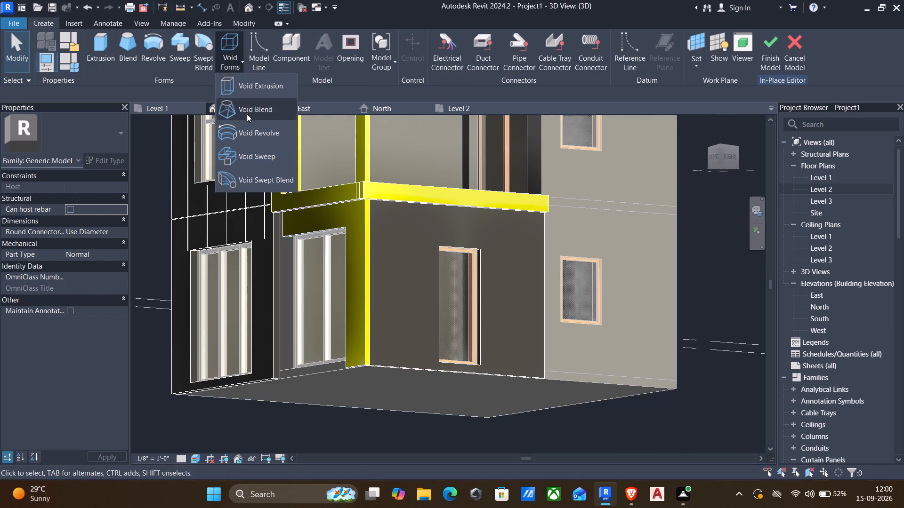
{"action": "left_click", "coordinate": [234, 87]}
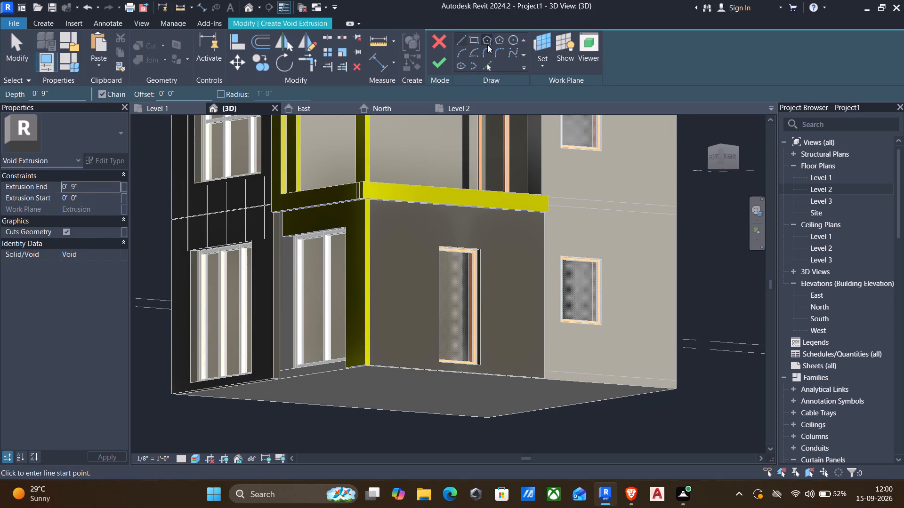
{"action": "left_click", "coordinate": [532, 63]}
{"action": "left_click", "coordinate": [552, 110]}
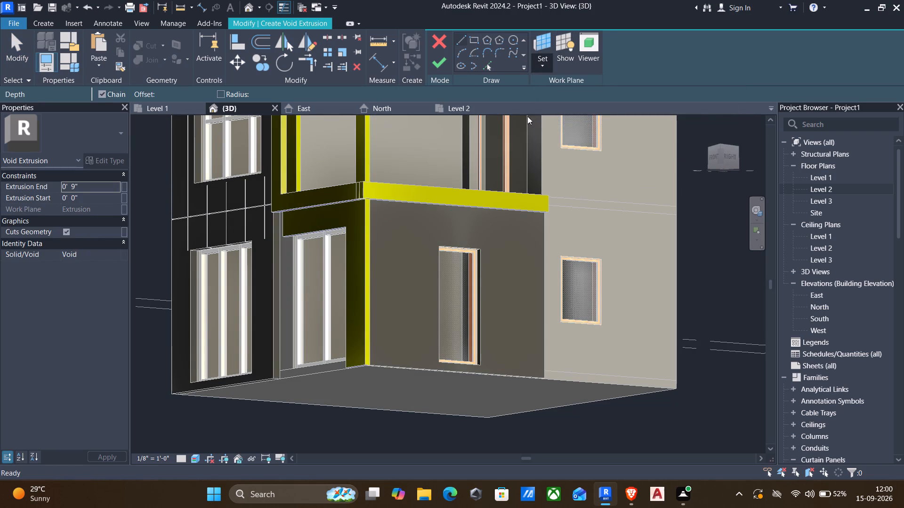
{"action": "scroll", "coordinate": [401, 253], "scroll_direction": "up", "scroll_amount": 3}
{"action": "left_click", "coordinate": [389, 222]}
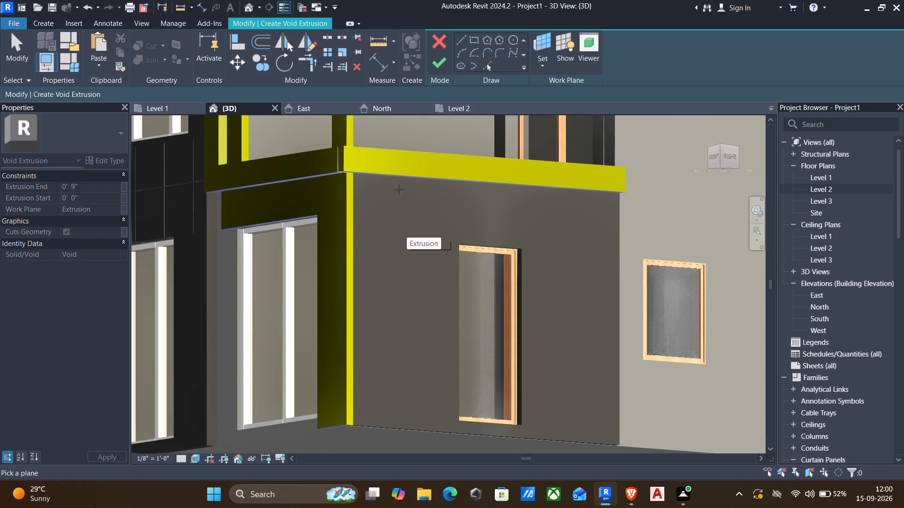
Sketch a narrow vertical rectangle about 9'-7" tall and 3" wide between the side wall's corner and window, down to the wall base.
{"action": "left_click", "coordinate": [471, 37]}
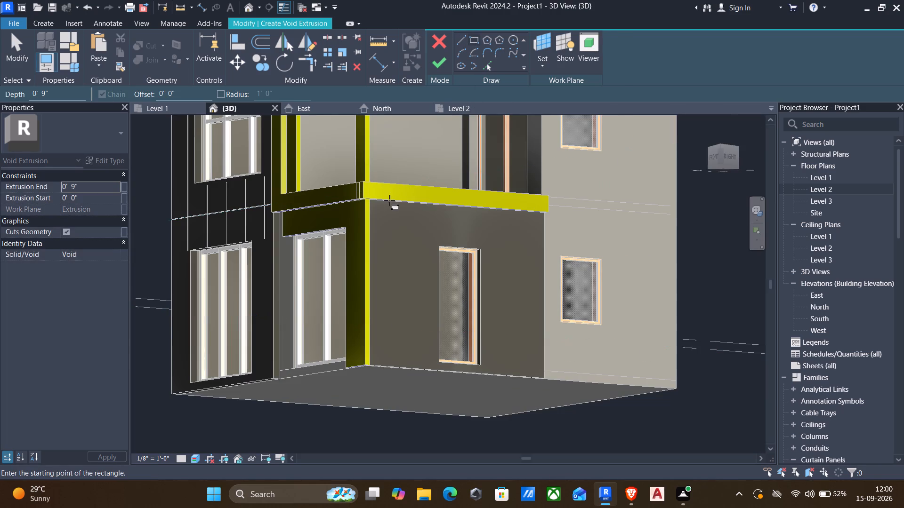
{"action": "scroll", "coordinate": [390, 202], "scroll_direction": "up", "scroll_amount": 5}
{"action": "left_click", "coordinate": [400, 202]}
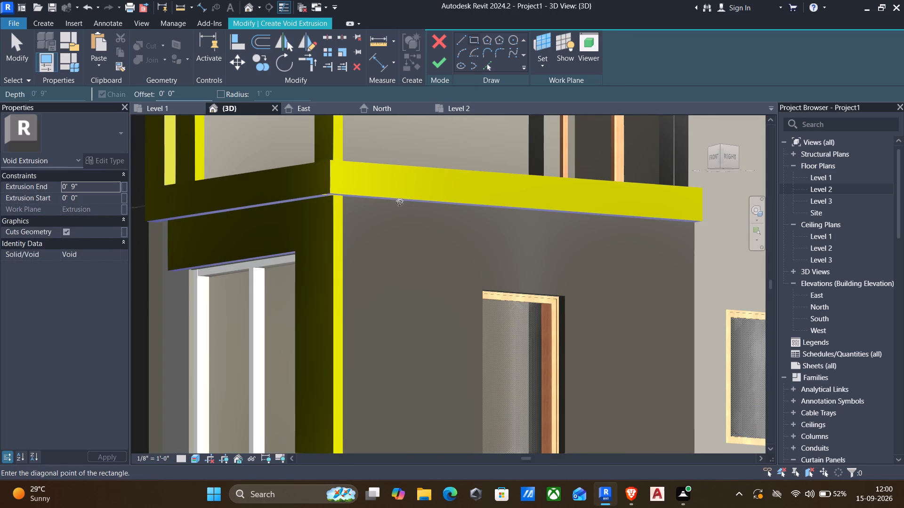
{"action": "scroll", "coordinate": [403, 236], "scroll_direction": "down", "scroll_amount": 2}
{"action": "middle_click_drag", "start_coordinate": [427, 316], "coordinate": [422, 277]}
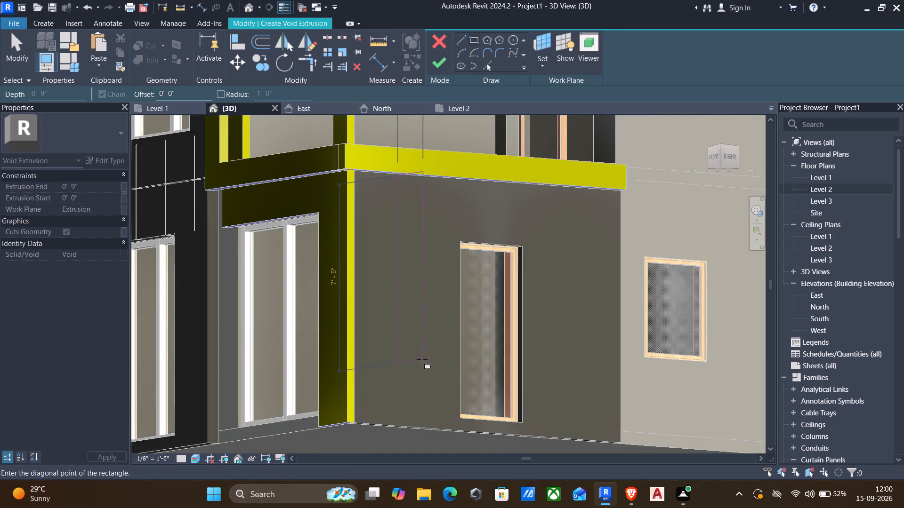
{"action": "middle_click_drag", "start_coordinate": [413, 351], "coordinate": [350, 366], "text": "shift"}
{"action": "middle_click_drag", "start_coordinate": [360, 374], "coordinate": [356, 370]}
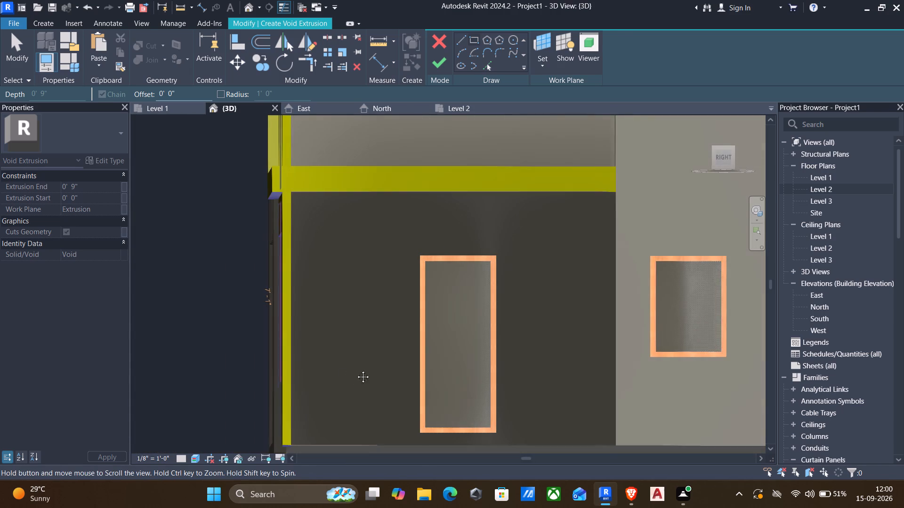
{"action": "middle_click_drag", "start_coordinate": [356, 370], "coordinate": [333, 338]}
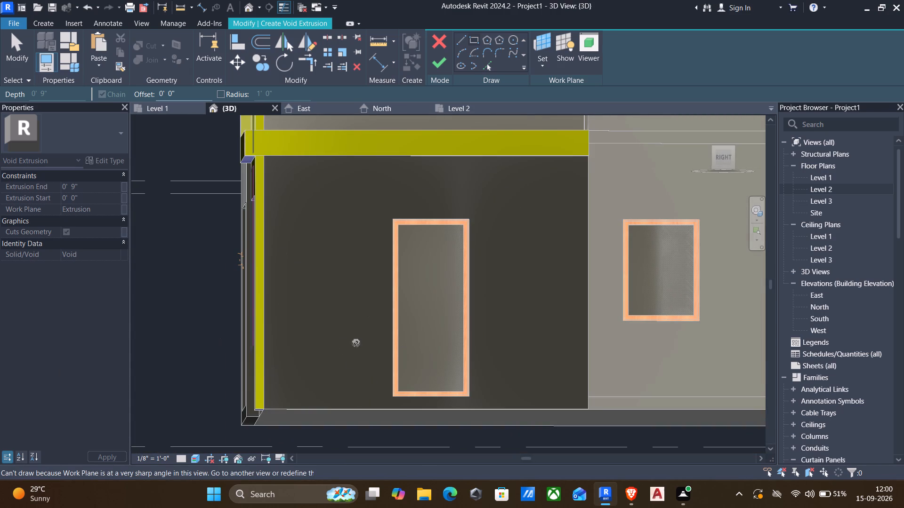
{"action": "middle_click_drag", "start_coordinate": [263, 265], "coordinate": [315, 264], "text": "shift"}
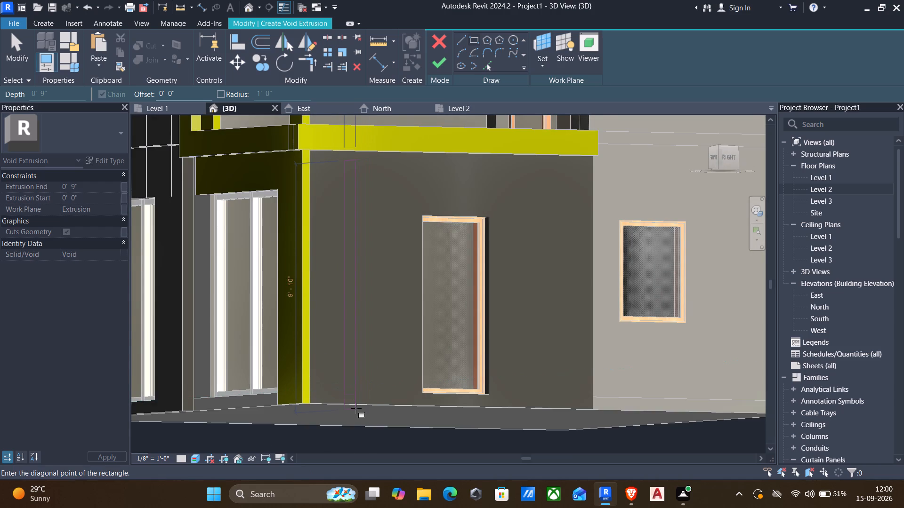
{"action": "scroll", "coordinate": [349, 405], "scroll_direction": "up", "scroll_amount": 2}
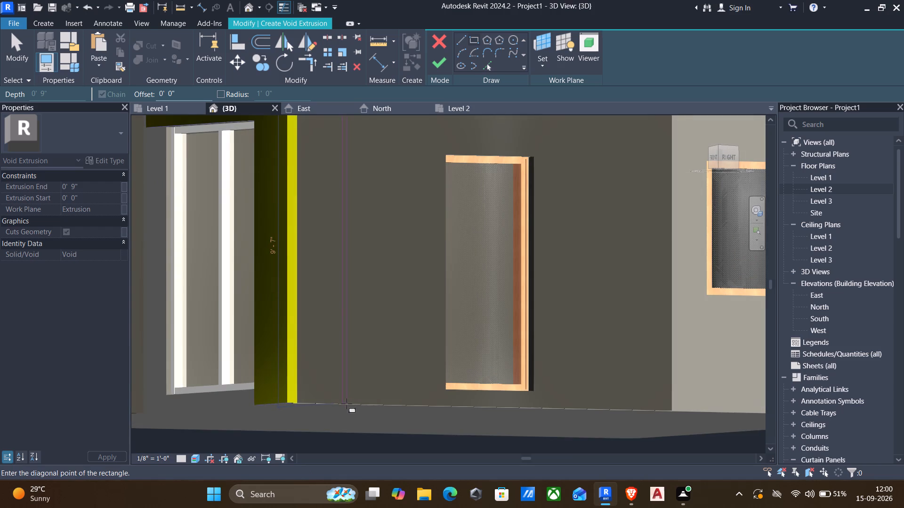
{"action": "left_click", "coordinate": [347, 404]}
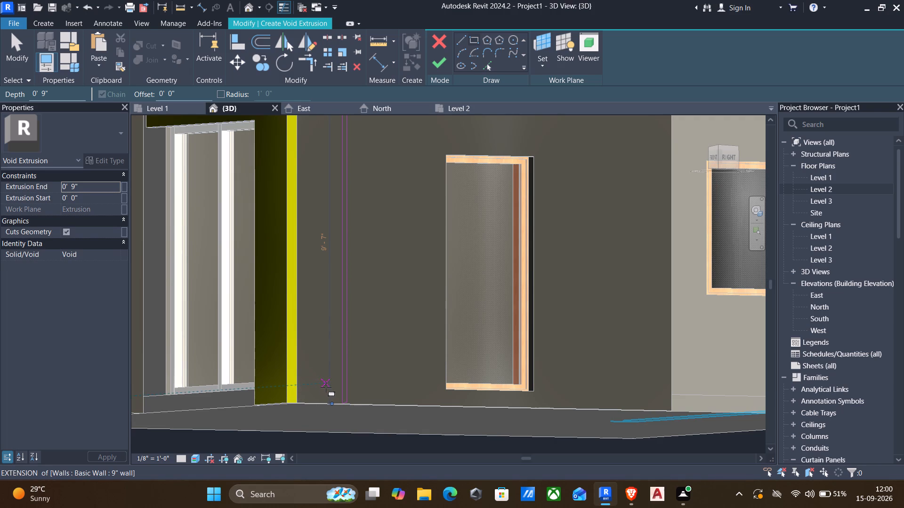
{"action": "key", "text": "Escape"}
{"action": "scroll", "coordinate": [337, 387], "scroll_direction": "up", "scroll_amount": 3}
{"action": "key", "text": "Escape"}
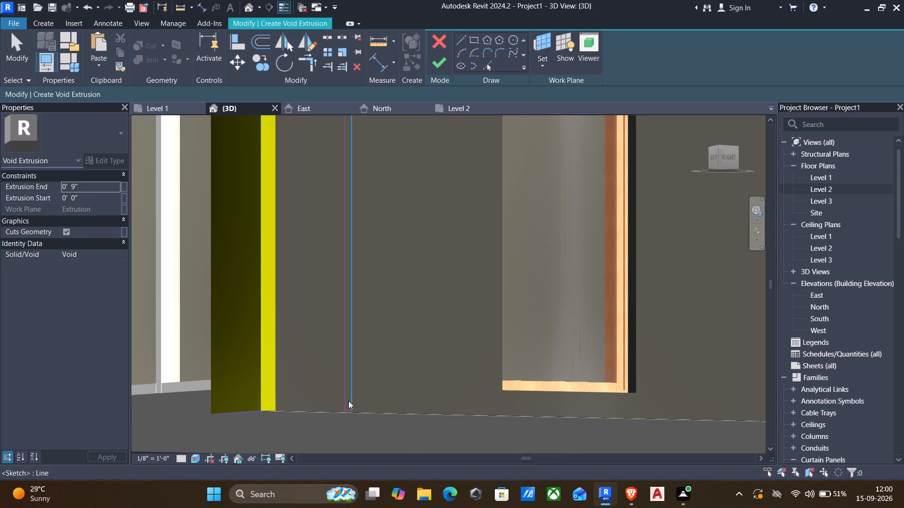
Set the narrow void rectangle's width to 0.5".
{"action": "left_click", "coordinate": [350, 408]}
{"action": "scroll", "coordinate": [348, 401], "scroll_direction": "up", "scroll_amount": 2}
{"action": "key", "text": "Escape"}
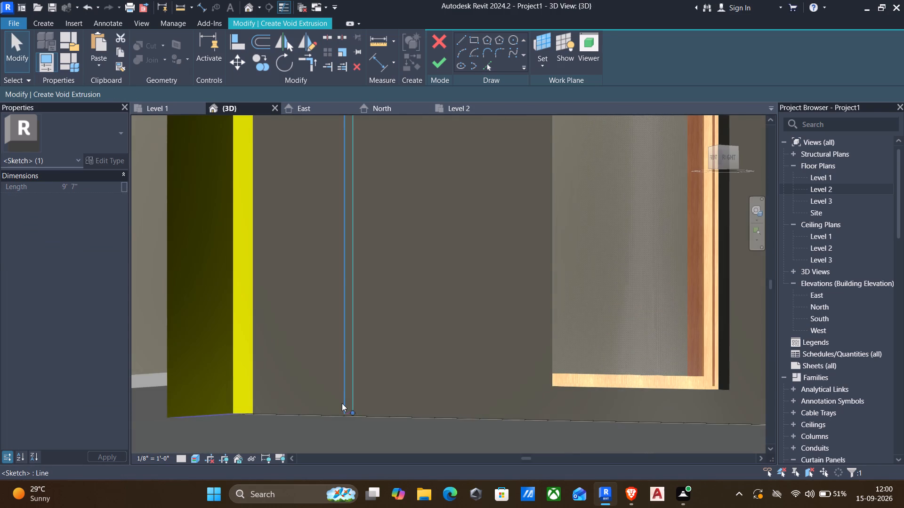
{"action": "left_click", "coordinate": [345, 398]}
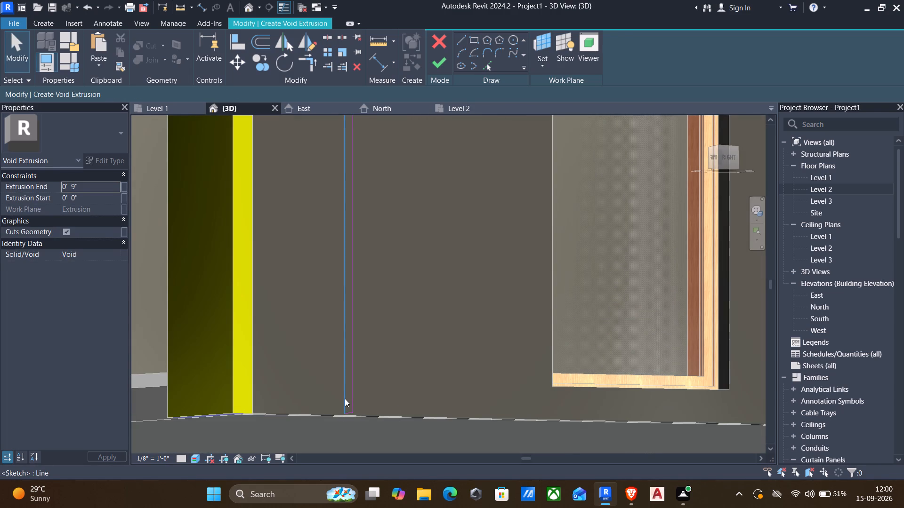
{"action": "scroll", "coordinate": [345, 398], "scroll_direction": "down", "scroll_amount": 3}
{"action": "left_click", "coordinate": [353, 417]}
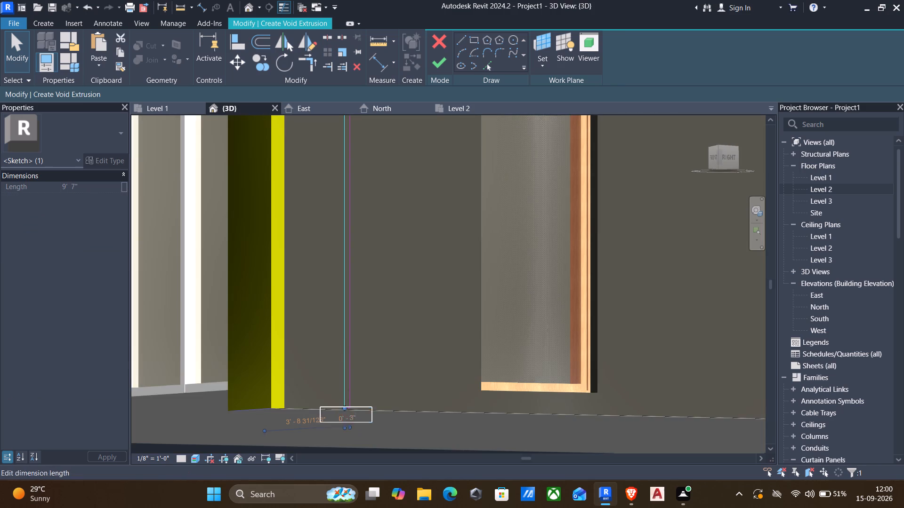
{"action": "type", "text": "0.5\""}
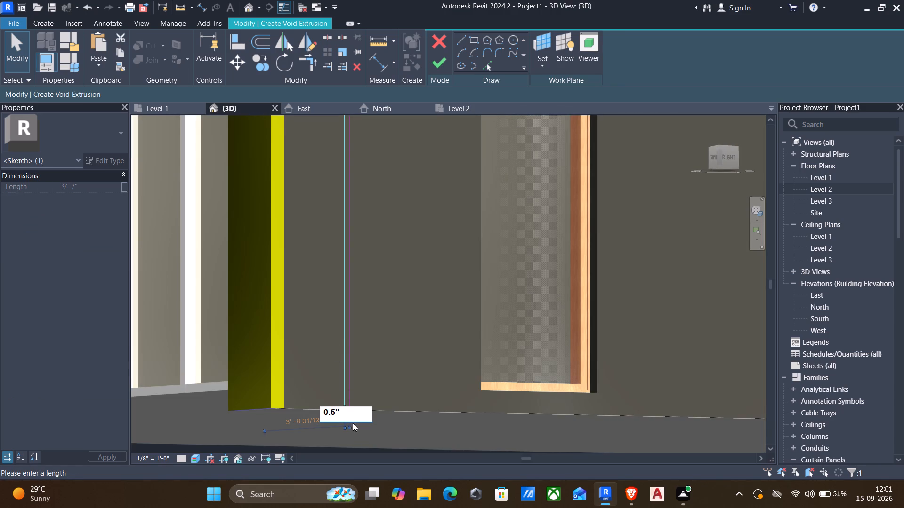
{"action": "key", "text": "Return"}
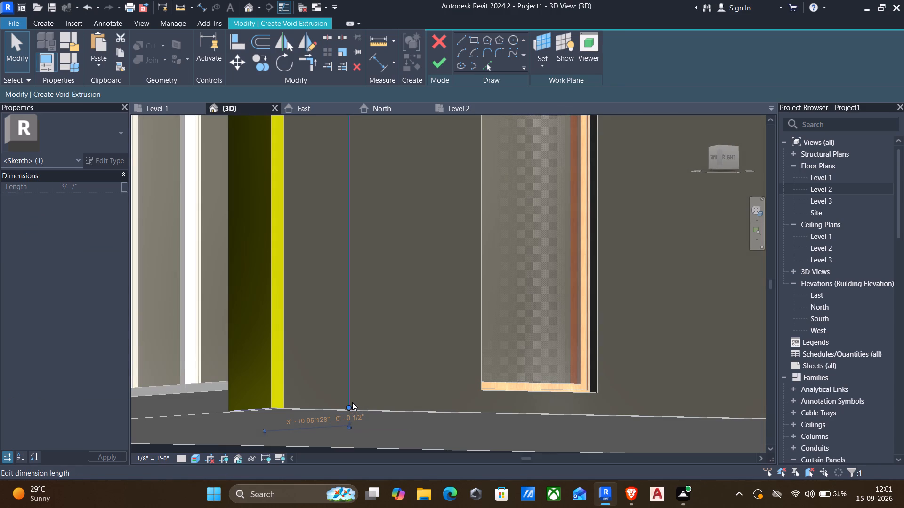
{"action": "key", "text": "Escape"}
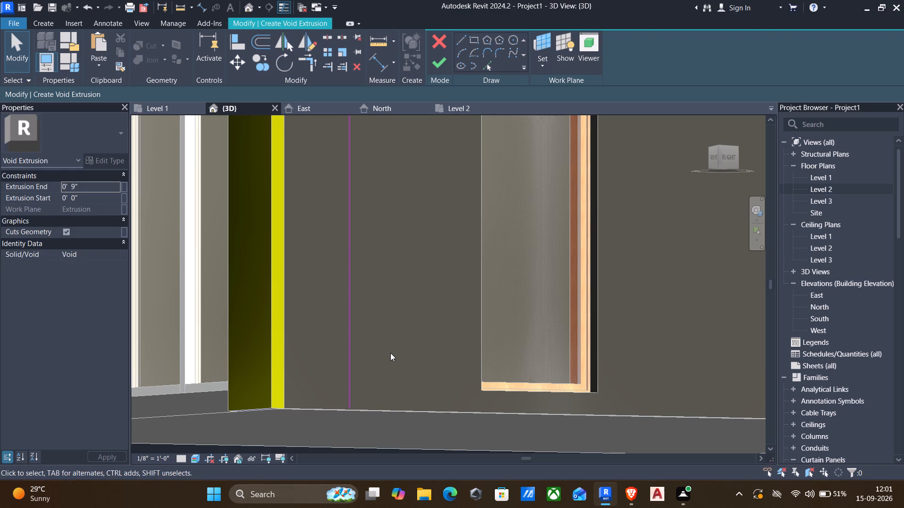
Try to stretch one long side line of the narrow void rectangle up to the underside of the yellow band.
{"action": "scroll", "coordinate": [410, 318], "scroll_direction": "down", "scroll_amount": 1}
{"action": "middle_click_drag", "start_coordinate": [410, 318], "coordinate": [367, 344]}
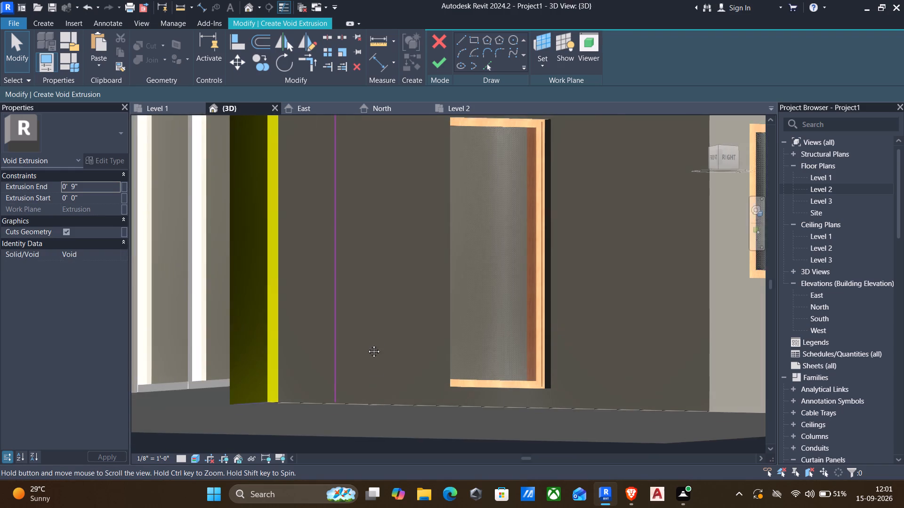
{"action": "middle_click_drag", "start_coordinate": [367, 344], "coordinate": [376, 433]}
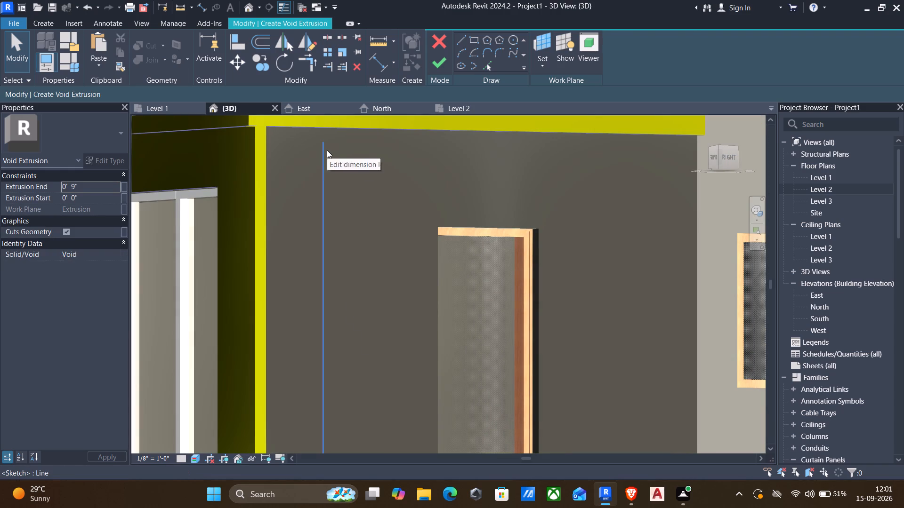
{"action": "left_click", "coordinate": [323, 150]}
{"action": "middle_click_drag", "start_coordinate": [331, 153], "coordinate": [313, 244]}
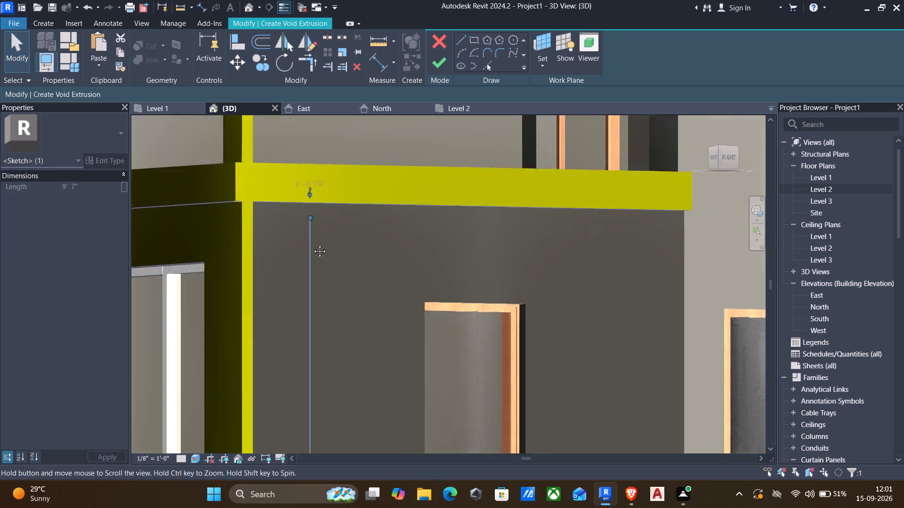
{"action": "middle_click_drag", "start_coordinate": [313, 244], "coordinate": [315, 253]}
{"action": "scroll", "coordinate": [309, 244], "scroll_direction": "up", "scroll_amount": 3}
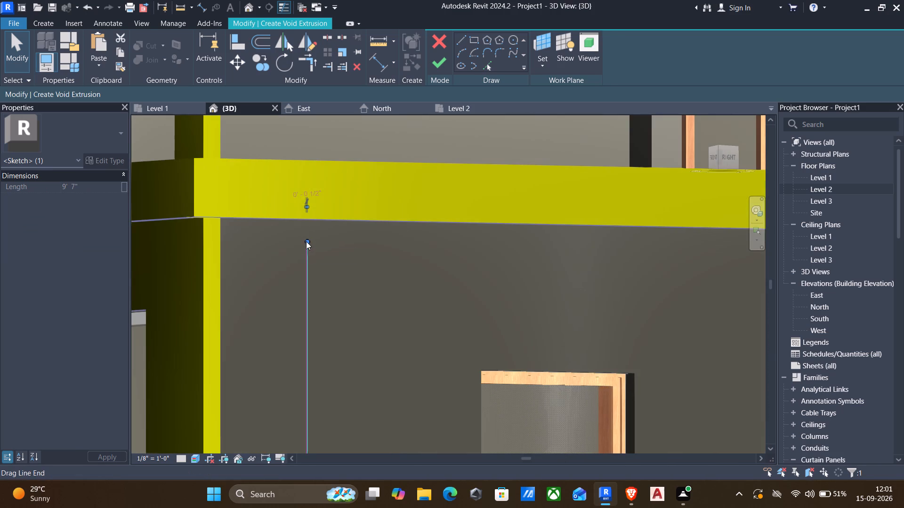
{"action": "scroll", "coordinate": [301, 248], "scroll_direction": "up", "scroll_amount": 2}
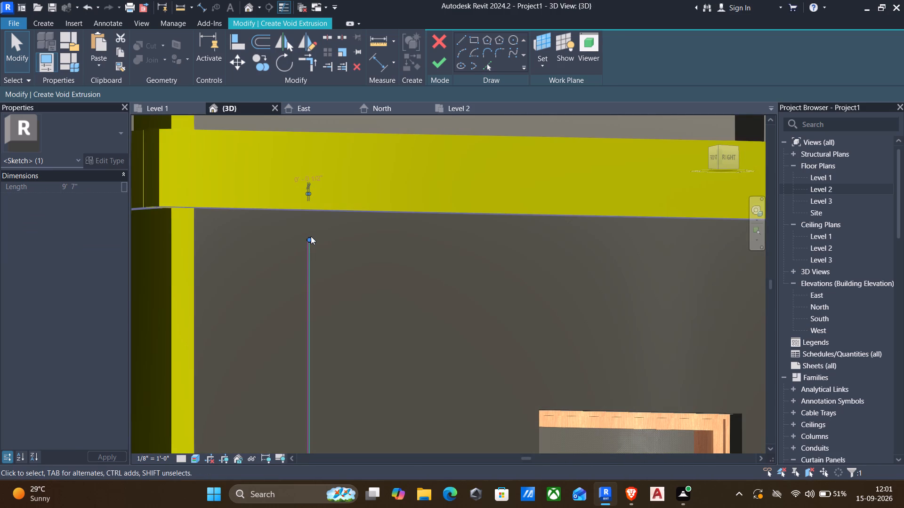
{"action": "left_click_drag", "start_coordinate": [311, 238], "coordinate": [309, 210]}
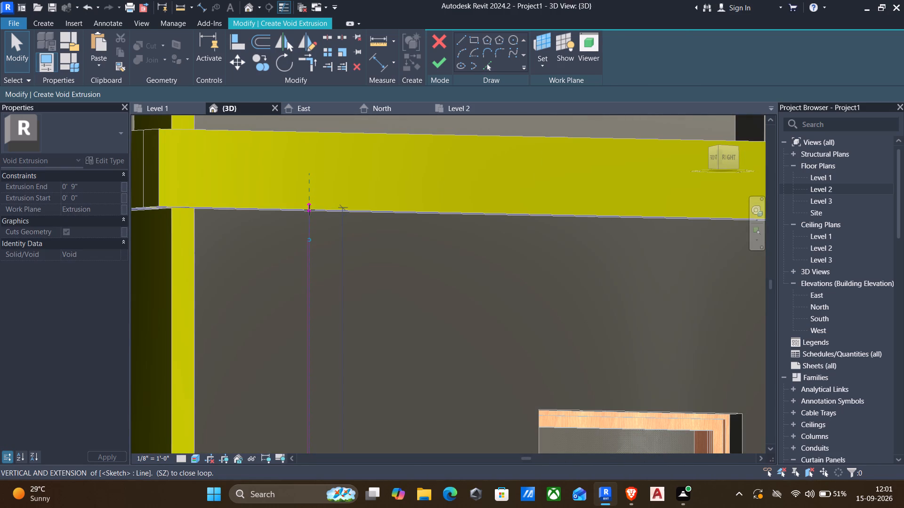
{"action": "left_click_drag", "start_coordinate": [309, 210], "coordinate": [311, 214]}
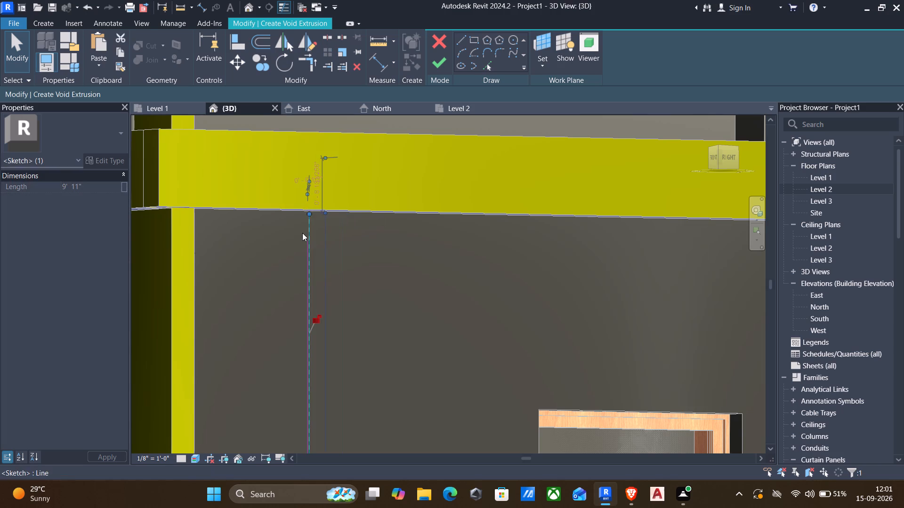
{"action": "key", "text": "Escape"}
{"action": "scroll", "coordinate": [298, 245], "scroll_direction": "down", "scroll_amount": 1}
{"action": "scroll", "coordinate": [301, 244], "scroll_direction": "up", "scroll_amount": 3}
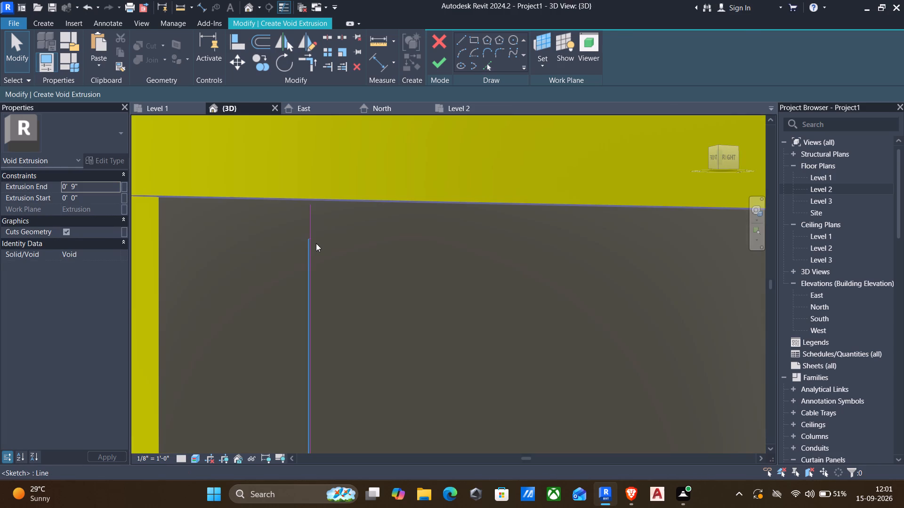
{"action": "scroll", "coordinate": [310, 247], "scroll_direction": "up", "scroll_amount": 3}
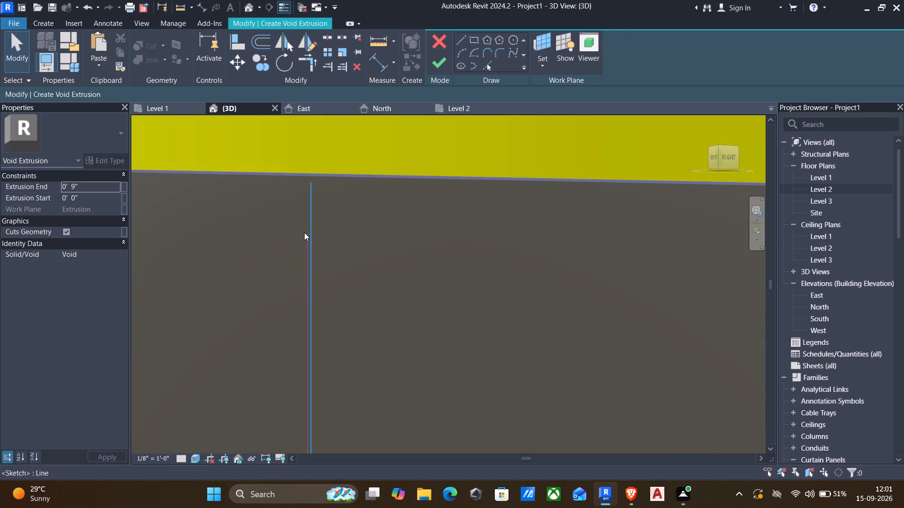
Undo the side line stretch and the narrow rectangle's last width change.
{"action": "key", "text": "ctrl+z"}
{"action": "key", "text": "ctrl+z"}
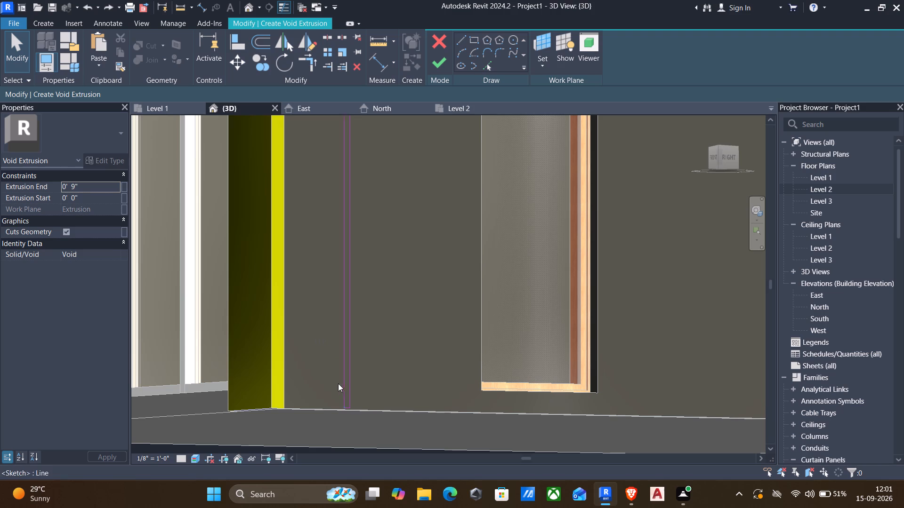
Set the narrow void rectangle's width on the side wall to 0.1".
{"action": "scroll", "coordinate": [347, 402], "scroll_direction": "up", "scroll_amount": 4}
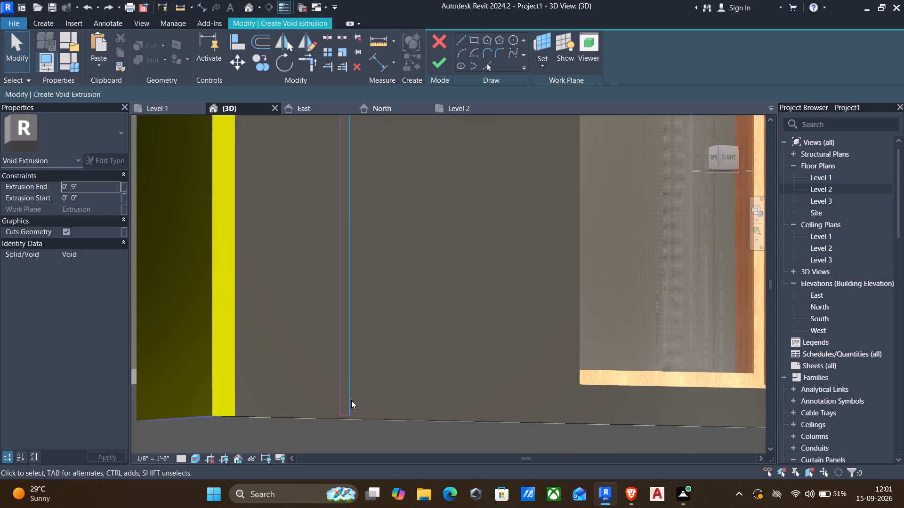
{"action": "left_click", "coordinate": [351, 400]}
{"action": "scroll", "coordinate": [341, 393], "scroll_direction": "down", "scroll_amount": 3}
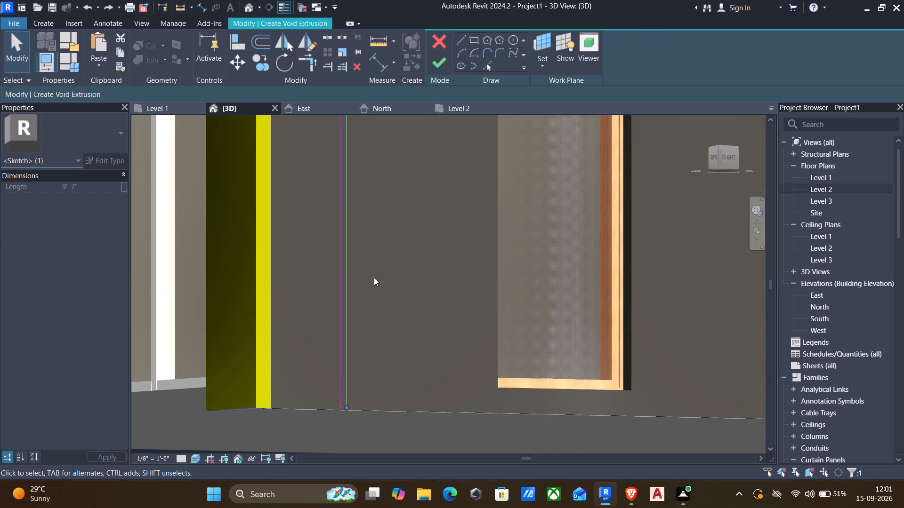
{"action": "middle_click_drag", "start_coordinate": [373, 278], "coordinate": [395, 462]}
{"action": "scroll", "coordinate": [387, 362], "scroll_direction": "down", "scroll_amount": 2}
{"action": "middle_click_drag", "start_coordinate": [386, 251], "coordinate": [387, 269]}
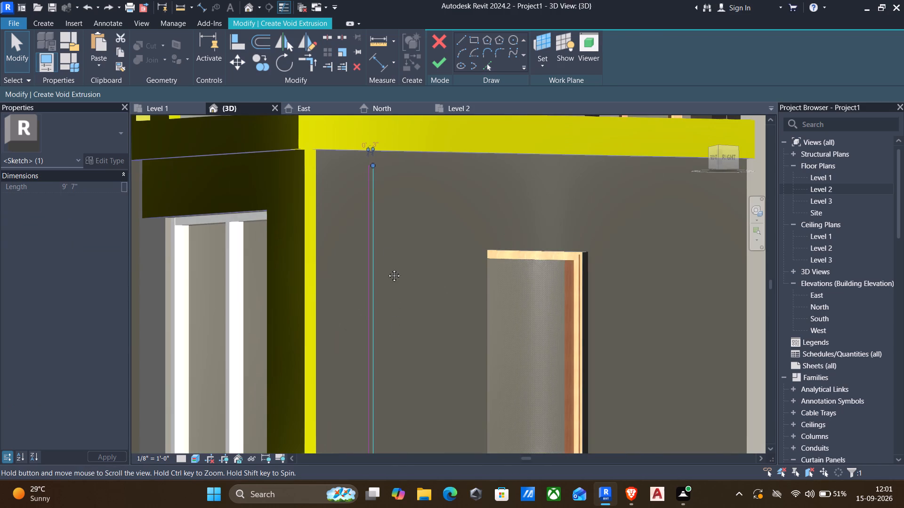
{"action": "middle_click_drag", "start_coordinate": [387, 269], "coordinate": [389, 344]}
{"action": "scroll", "coordinate": [371, 242], "scroll_direction": "up", "scroll_amount": 3}
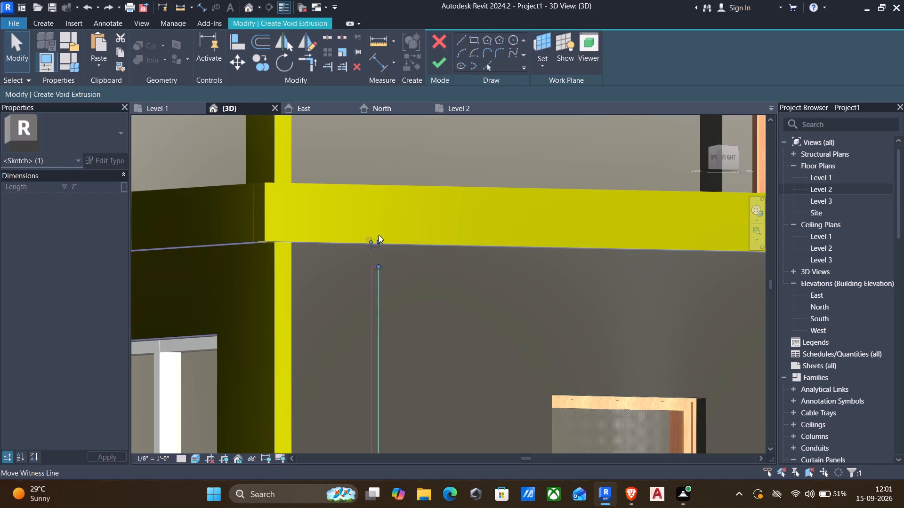
{"action": "scroll", "coordinate": [378, 232], "scroll_direction": "up", "scroll_amount": 3}
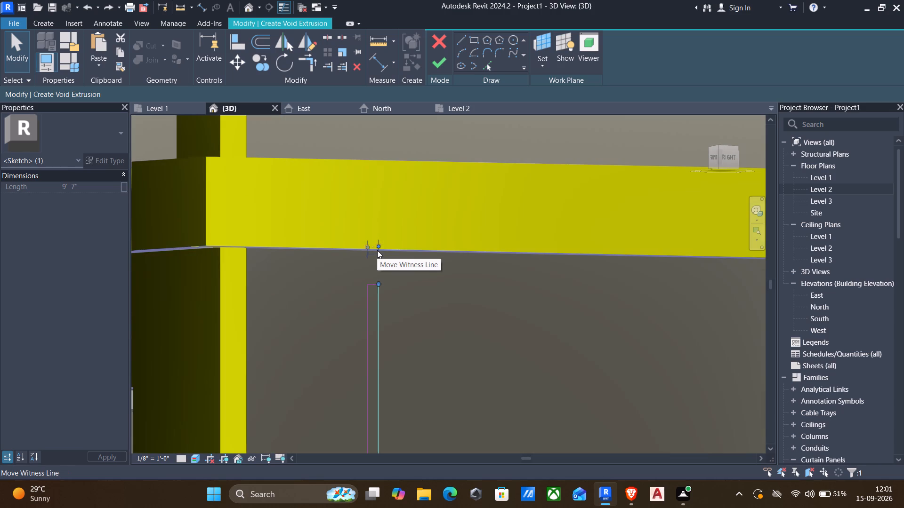
{"action": "scroll", "coordinate": [374, 251], "scroll_direction": "up", "scroll_amount": 3}
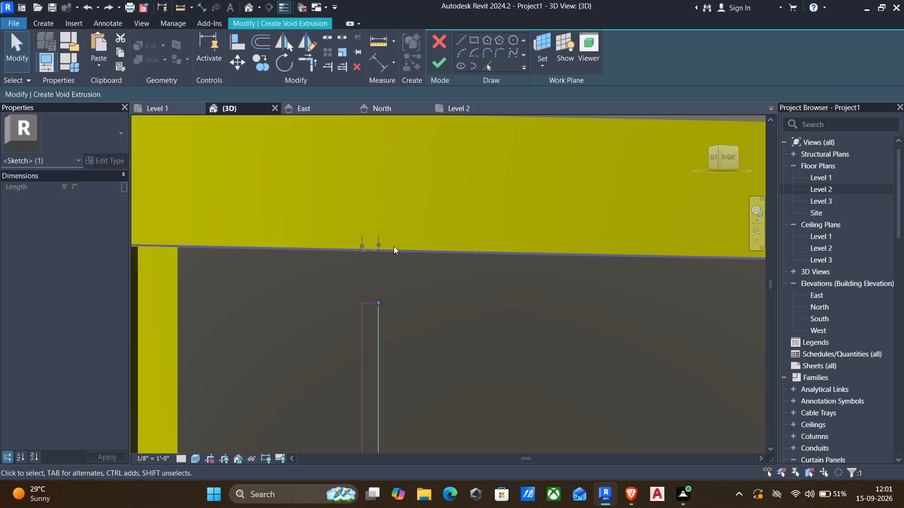
{"action": "scroll", "coordinate": [386, 239], "scroll_direction": "up", "scroll_amount": 3}
{"action": "left_click", "coordinate": [362, 254]}
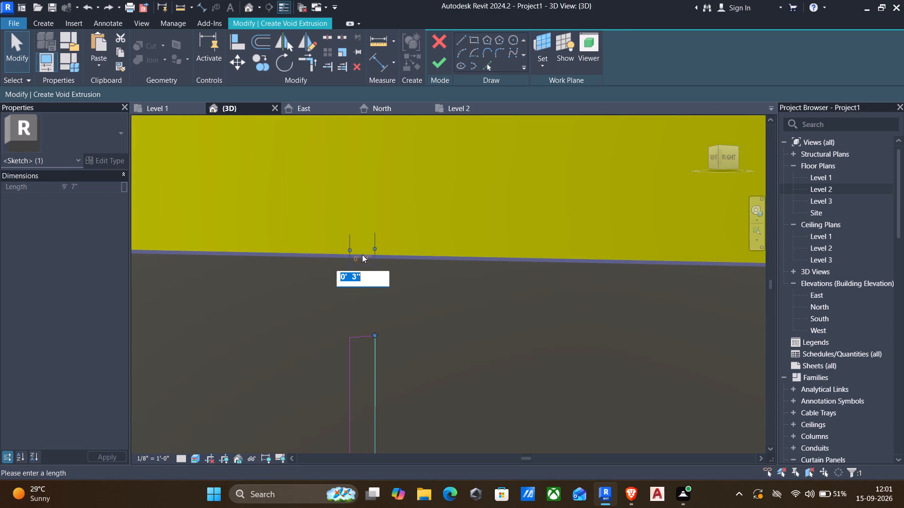
{"action": "type", "text": "0.1\""}
{"action": "key", "text": "Return"}
{"action": "scroll", "coordinate": [310, 278], "scroll_direction": "down", "scroll_amount": 1}
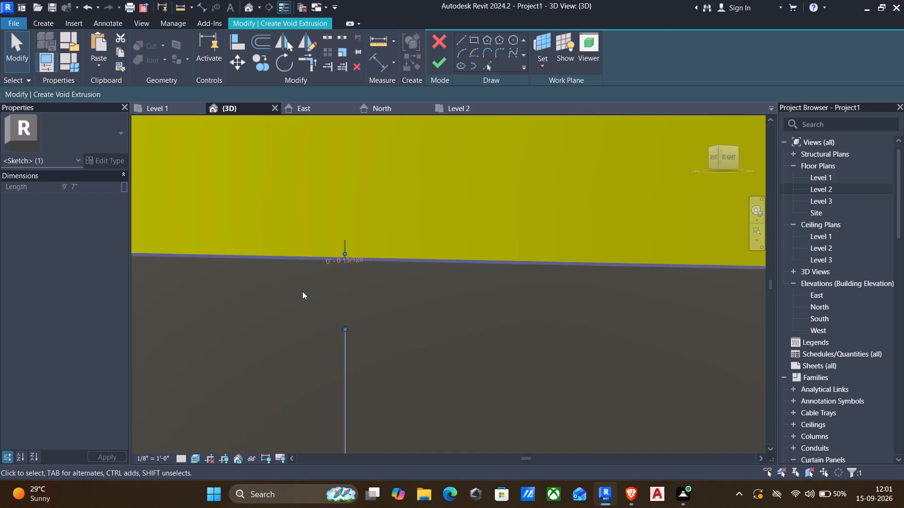
{"action": "middle_click_drag", "start_coordinate": [302, 291], "coordinate": [299, 282]}
{"action": "key", "text": "Escape"}
Move the narrow rectangle's short top edge straight up about 4.6" to the underside of the yellow band.
{"action": "left_click_drag", "start_coordinate": [303, 288], "coordinate": [302, 288]}
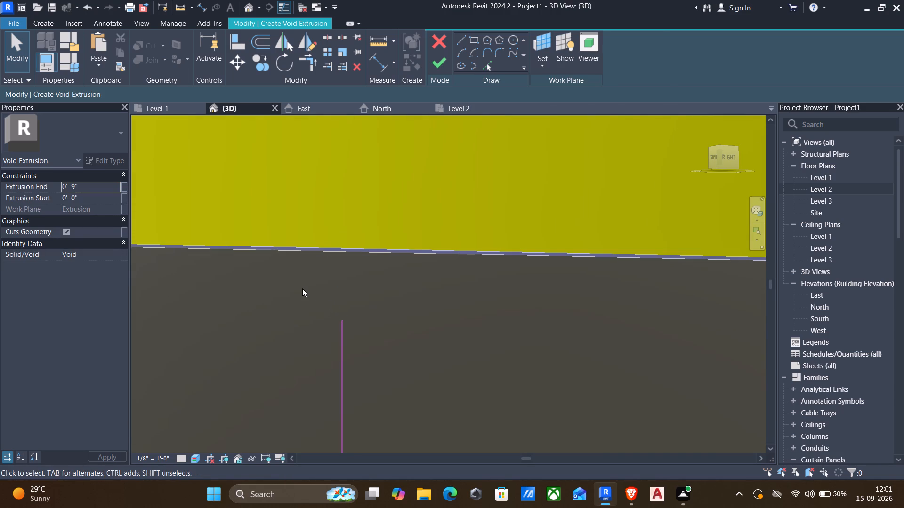
{"action": "left_click_drag", "start_coordinate": [302, 288], "coordinate": [364, 350]}
{"action": "key", "text": "m"}
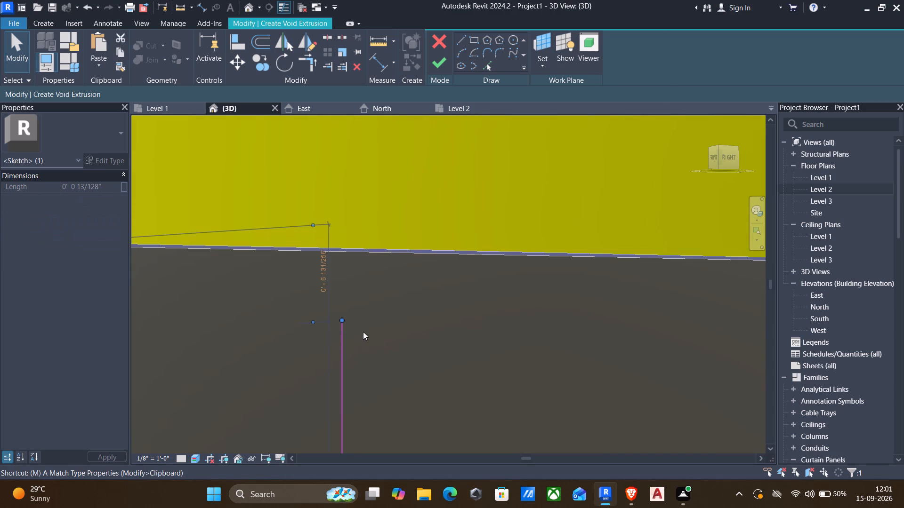
{"action": "key", "text": "v"}
{"action": "scroll", "coordinate": [358, 317], "scroll_direction": "up", "scroll_amount": 9}
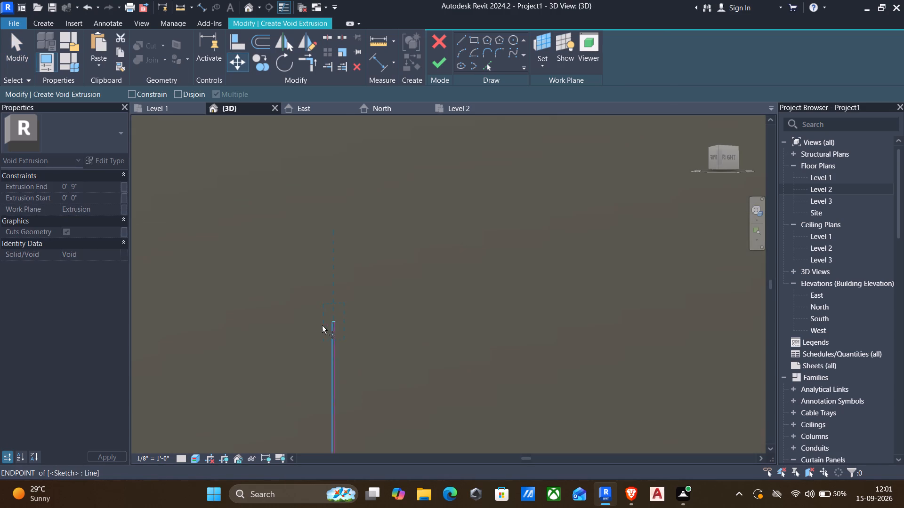
{"action": "scroll", "coordinate": [337, 326], "scroll_direction": "up", "scroll_amount": 3}
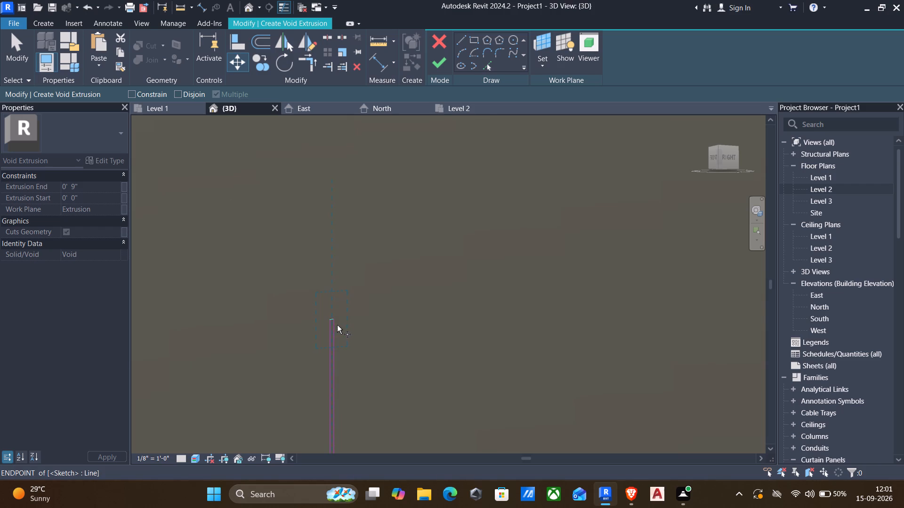
{"action": "scroll", "coordinate": [325, 322], "scroll_direction": "up", "scroll_amount": 3}
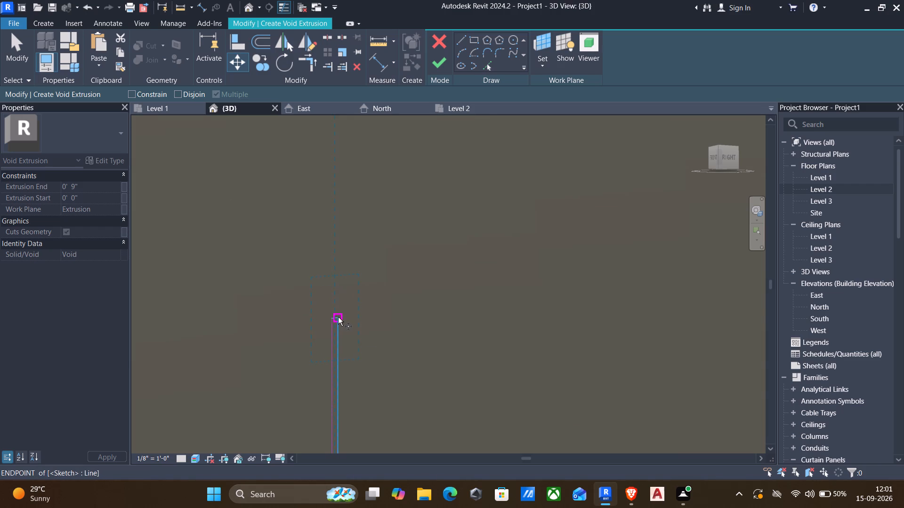
{"action": "scroll", "coordinate": [331, 316], "scroll_direction": "up", "scroll_amount": 7}
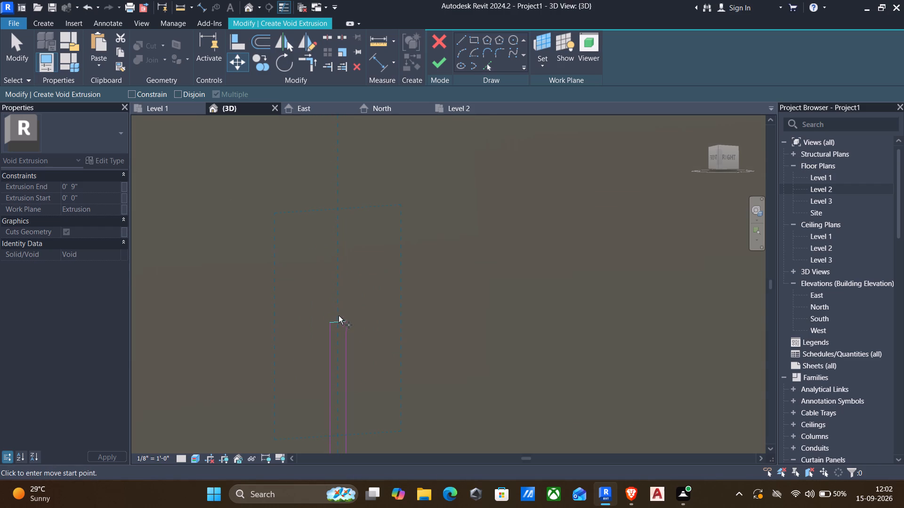
{"action": "left_click", "coordinate": [337, 319]}
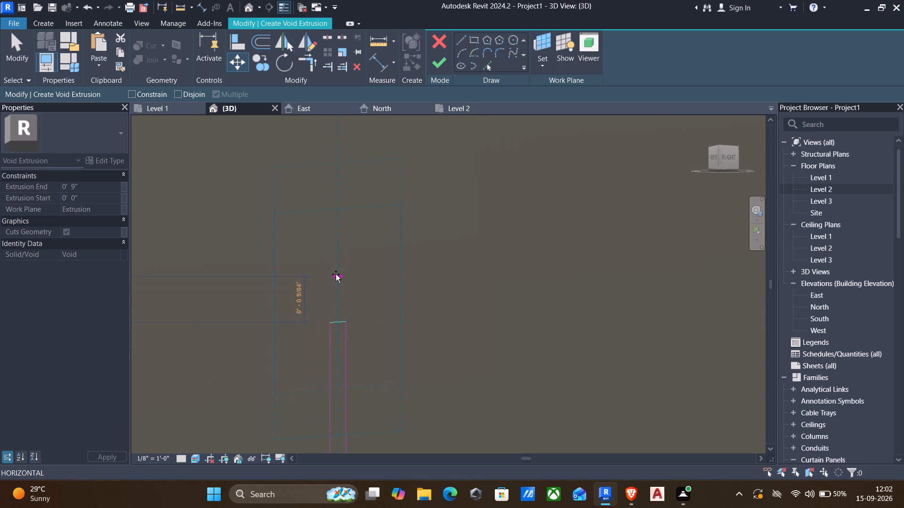
{"action": "middle_click_drag", "start_coordinate": [339, 248], "coordinate": [335, 343]}
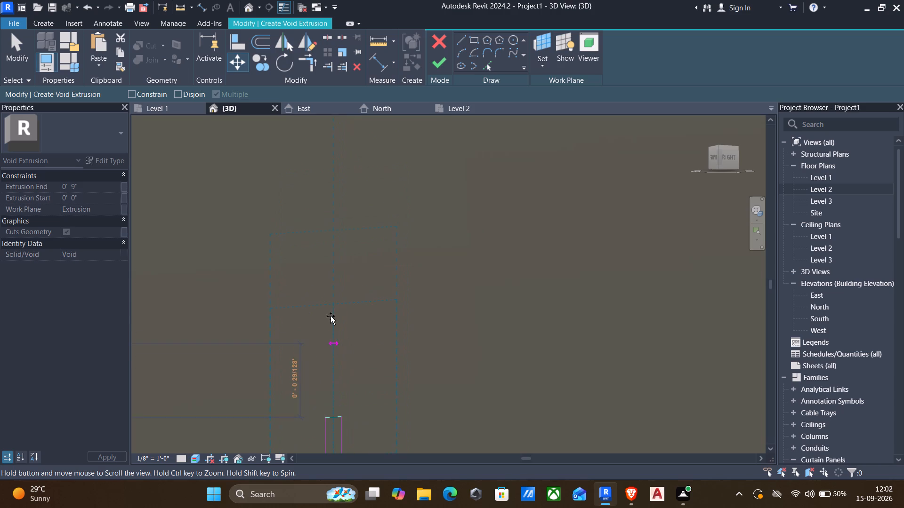
{"action": "scroll", "coordinate": [335, 302], "scroll_direction": "down", "scroll_amount": 1}
{"action": "middle_click_drag", "start_coordinate": [333, 253], "coordinate": [333, 356]}
{"action": "scroll", "coordinate": [329, 276], "scroll_direction": "down", "scroll_amount": 3}
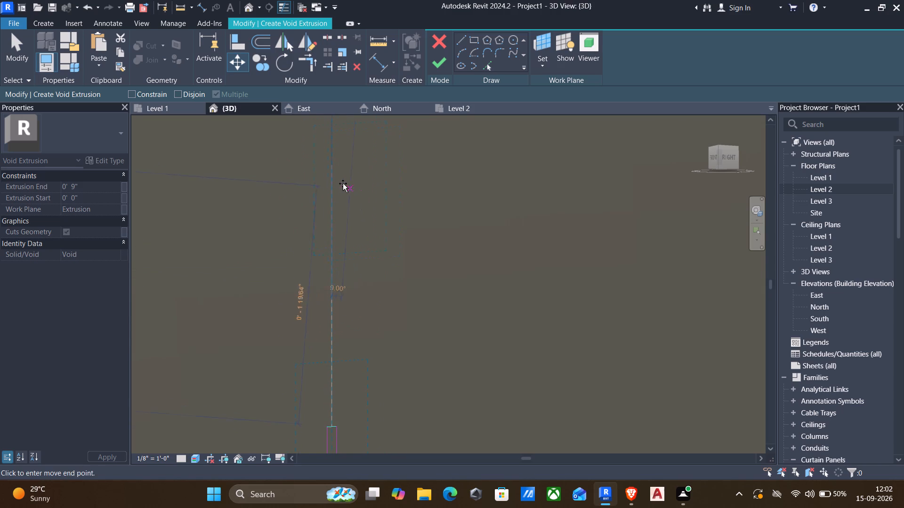
{"action": "middle_click_drag", "start_coordinate": [340, 174], "coordinate": [341, 361]}
{"action": "scroll", "coordinate": [337, 333], "scroll_direction": "down", "scroll_amount": 2}
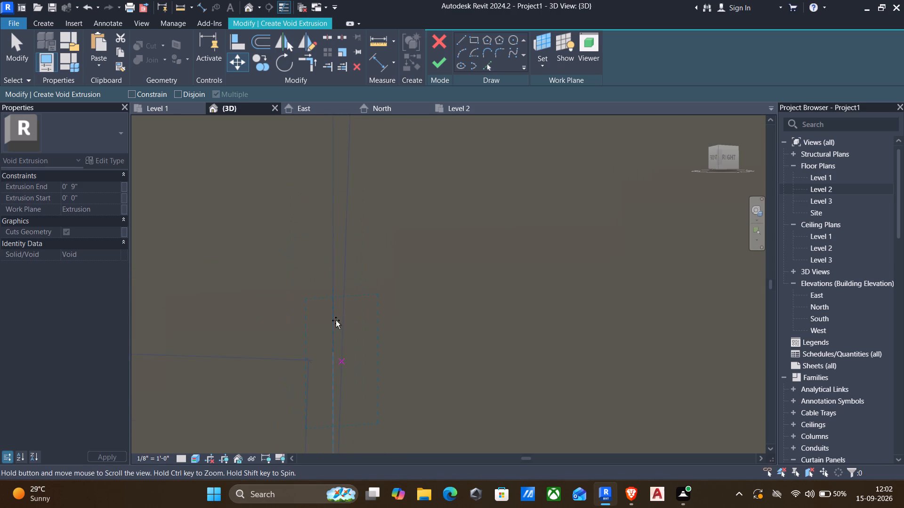
{"action": "scroll", "coordinate": [341, 250], "scroll_direction": "down", "scroll_amount": 2}
{"action": "scroll", "coordinate": [328, 191], "scroll_direction": "down", "scroll_amount": 2}
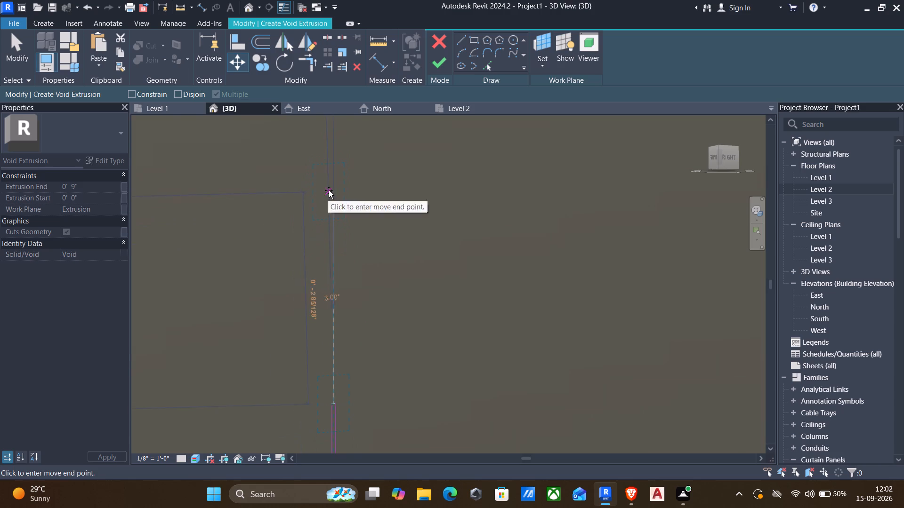
{"action": "middle_click_drag", "start_coordinate": [335, 182], "coordinate": [336, 321]}
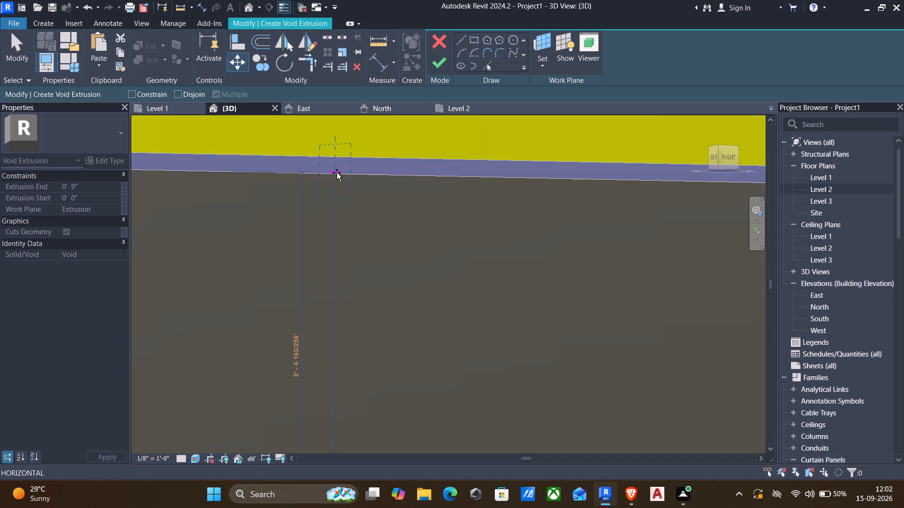
{"action": "left_click", "coordinate": [337, 173]}
{"action": "key", "text": "Escape"}
Select all four sketch lines of the narrow full-height void rectangle on the ground-floor side wall.
{"action": "scroll", "coordinate": [312, 263], "scroll_direction": "down", "scroll_amount": 2}
{"action": "middle_click_drag", "start_coordinate": [313, 285], "coordinate": [292, 253]}
{"action": "scroll", "coordinate": [285, 261], "scroll_direction": "down", "scroll_amount": 3}
{"action": "middle_click_drag", "start_coordinate": [313, 304], "coordinate": [292, 214]}
{"action": "scroll", "coordinate": [271, 239], "scroll_direction": "down", "scroll_amount": 5}
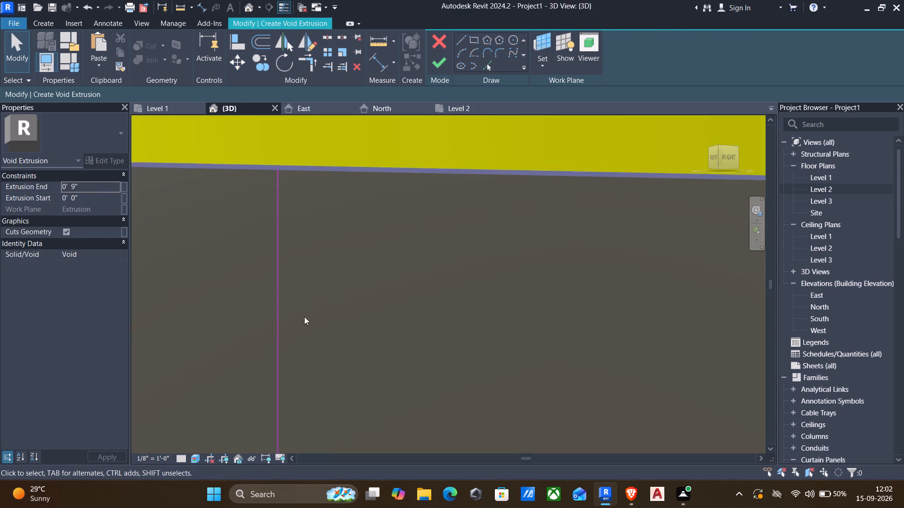
{"action": "scroll", "coordinate": [304, 317], "scroll_direction": "down", "scroll_amount": 2}
{"action": "middle_click_drag", "start_coordinate": [311, 324], "coordinate": [298, 267]}
{"action": "scroll", "coordinate": [314, 305], "scroll_direction": "down", "scroll_amount": 3}
{"action": "middle_click_drag", "start_coordinate": [325, 332], "coordinate": [320, 281]}
{"action": "scroll", "coordinate": [319, 299], "scroll_direction": "down", "scroll_amount": 3}
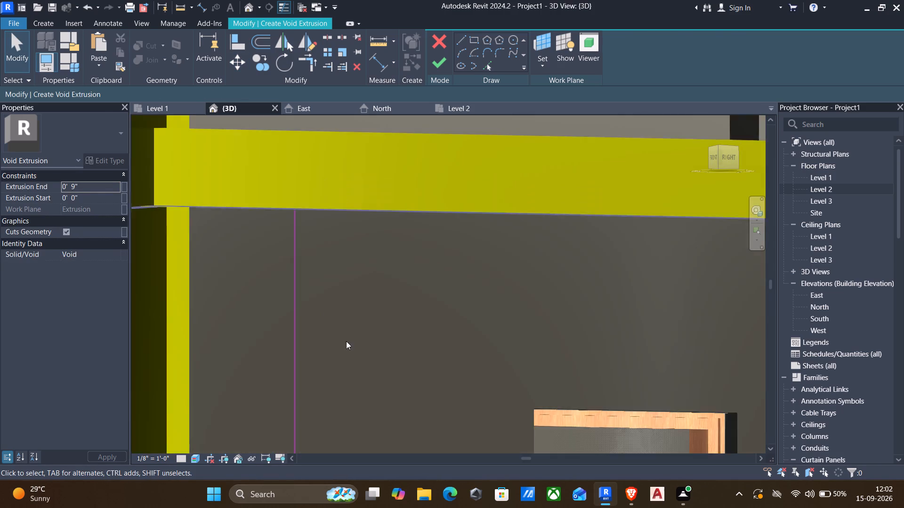
{"action": "scroll", "coordinate": [346, 341], "scroll_direction": "down", "scroll_amount": 3}
{"action": "middle_click_drag", "start_coordinate": [351, 348], "coordinate": [343, 288]}
{"action": "scroll", "coordinate": [296, 221], "scroll_direction": "down", "scroll_amount": 3}
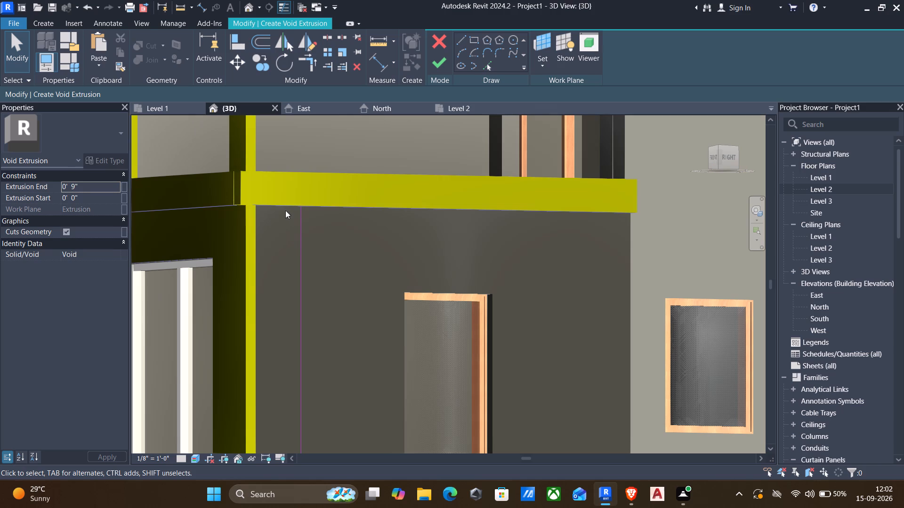
{"action": "left_click_drag", "start_coordinate": [282, 192], "coordinate": [337, 396]}
{"action": "scroll", "coordinate": [326, 327], "scroll_direction": "down", "scroll_amount": 4}
{"action": "middle_click_drag", "start_coordinate": [337, 396], "coordinate": [307, 318]}
{"action": "left_click_drag", "start_coordinate": [337, 396], "coordinate": [301, 389]}
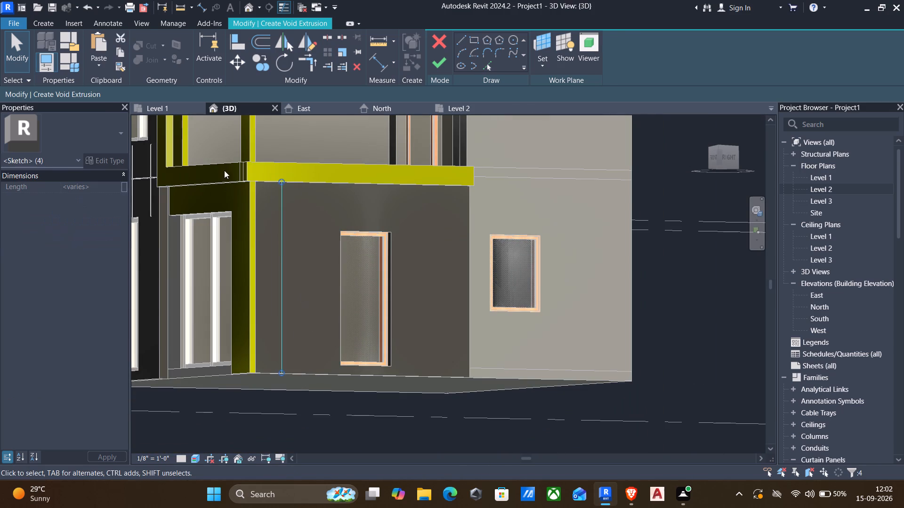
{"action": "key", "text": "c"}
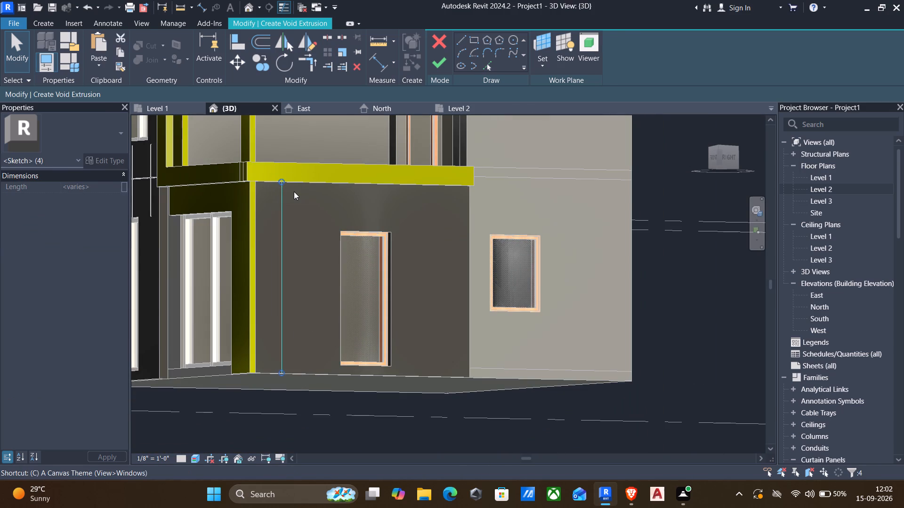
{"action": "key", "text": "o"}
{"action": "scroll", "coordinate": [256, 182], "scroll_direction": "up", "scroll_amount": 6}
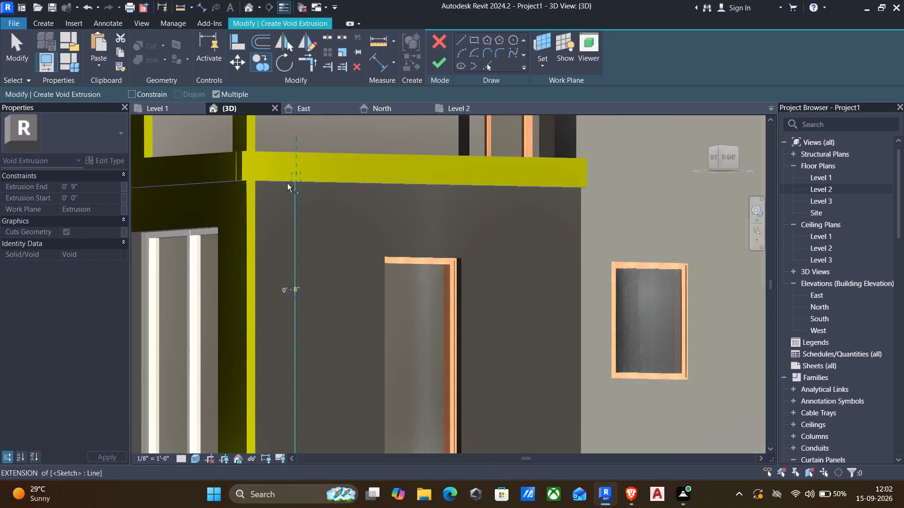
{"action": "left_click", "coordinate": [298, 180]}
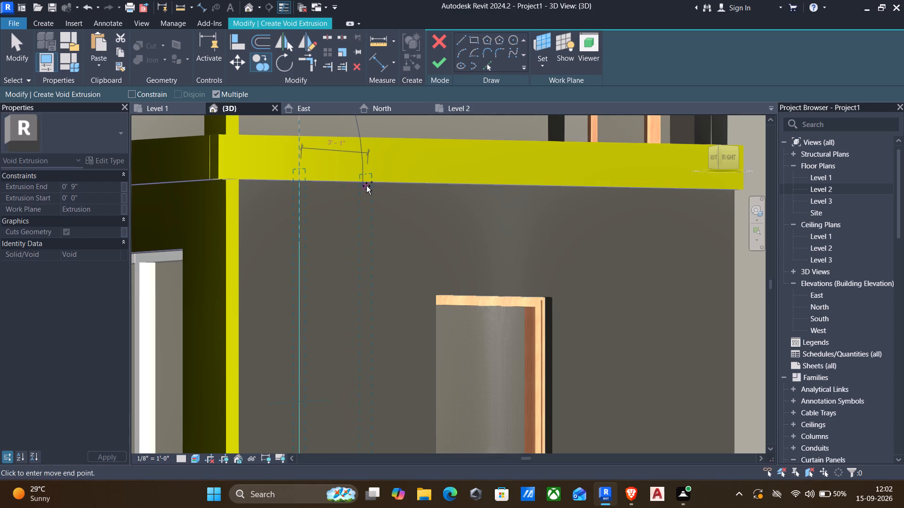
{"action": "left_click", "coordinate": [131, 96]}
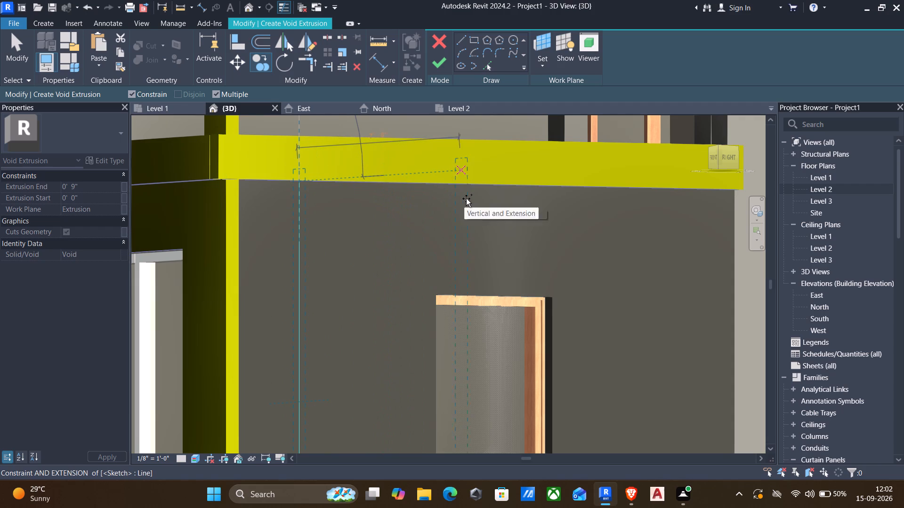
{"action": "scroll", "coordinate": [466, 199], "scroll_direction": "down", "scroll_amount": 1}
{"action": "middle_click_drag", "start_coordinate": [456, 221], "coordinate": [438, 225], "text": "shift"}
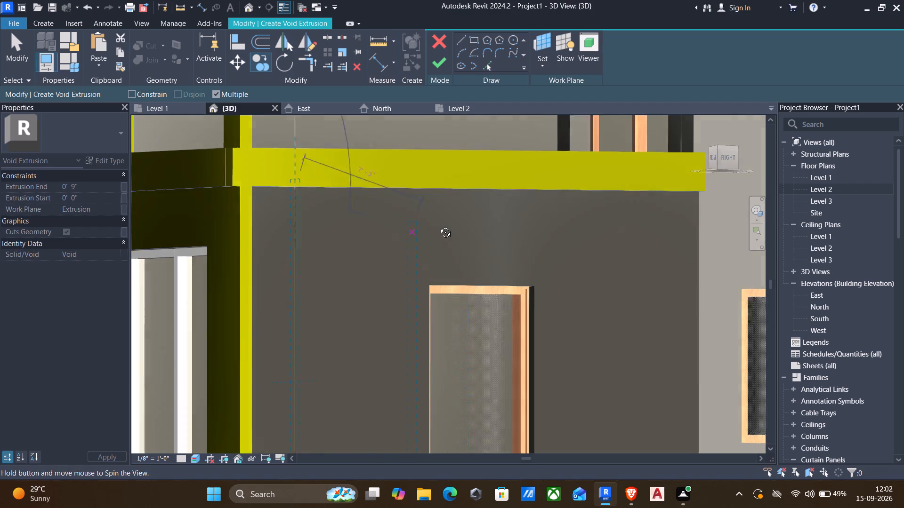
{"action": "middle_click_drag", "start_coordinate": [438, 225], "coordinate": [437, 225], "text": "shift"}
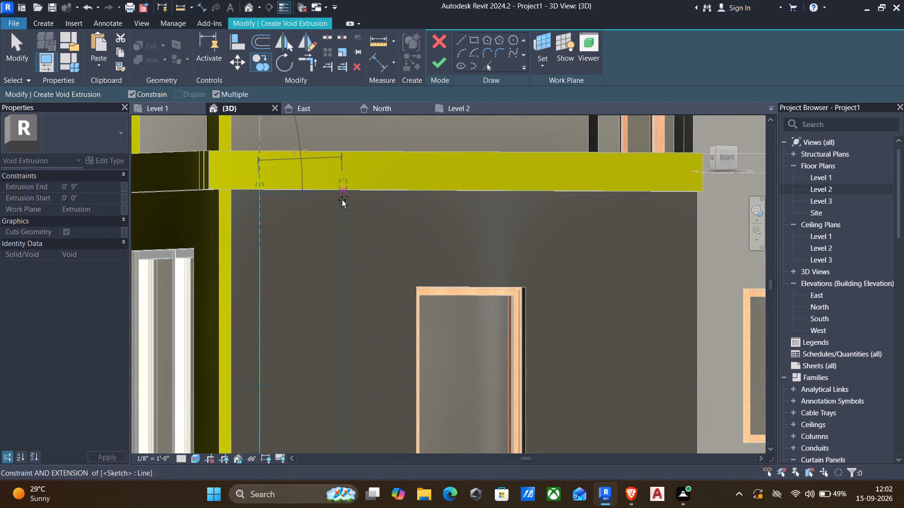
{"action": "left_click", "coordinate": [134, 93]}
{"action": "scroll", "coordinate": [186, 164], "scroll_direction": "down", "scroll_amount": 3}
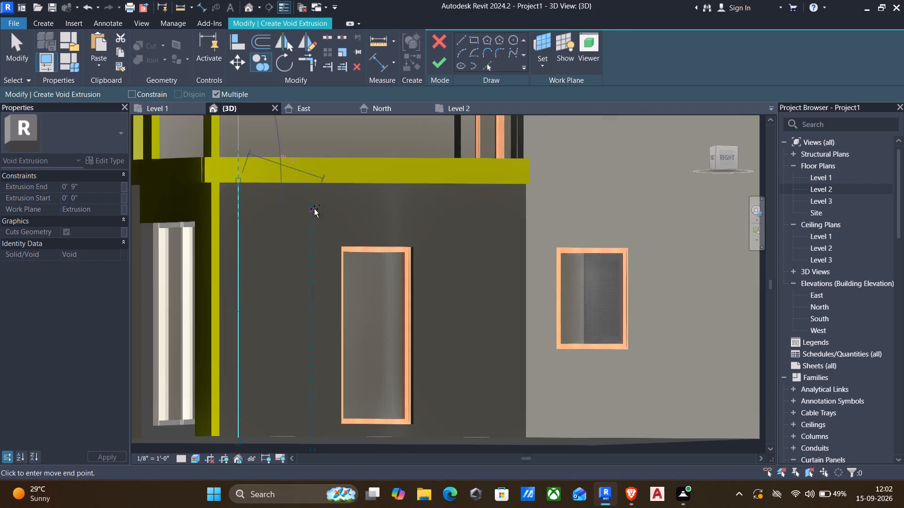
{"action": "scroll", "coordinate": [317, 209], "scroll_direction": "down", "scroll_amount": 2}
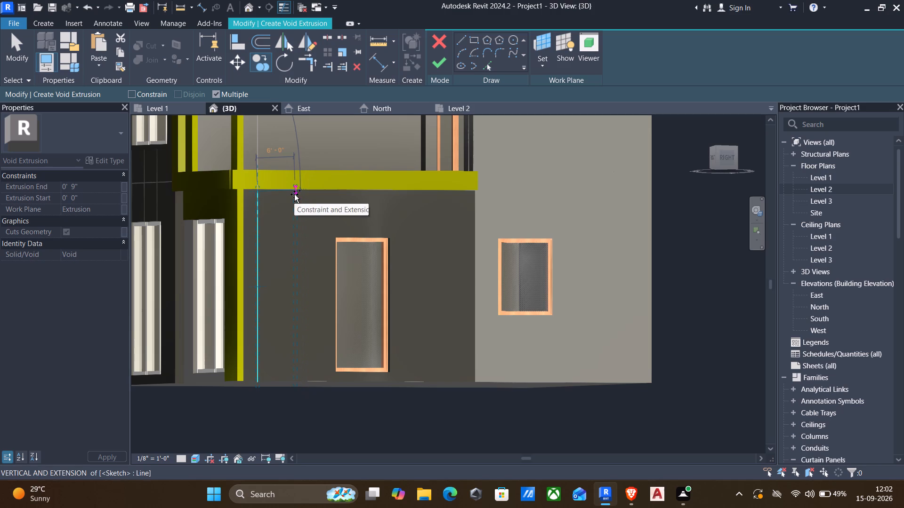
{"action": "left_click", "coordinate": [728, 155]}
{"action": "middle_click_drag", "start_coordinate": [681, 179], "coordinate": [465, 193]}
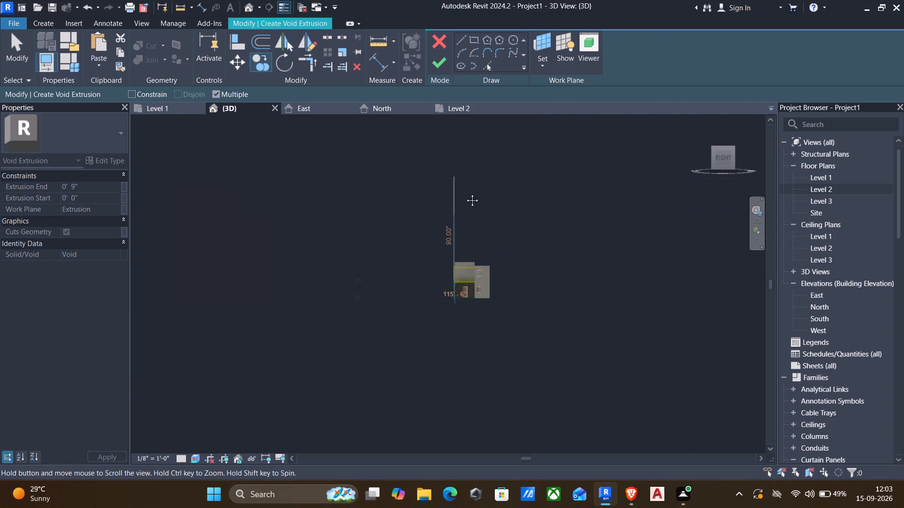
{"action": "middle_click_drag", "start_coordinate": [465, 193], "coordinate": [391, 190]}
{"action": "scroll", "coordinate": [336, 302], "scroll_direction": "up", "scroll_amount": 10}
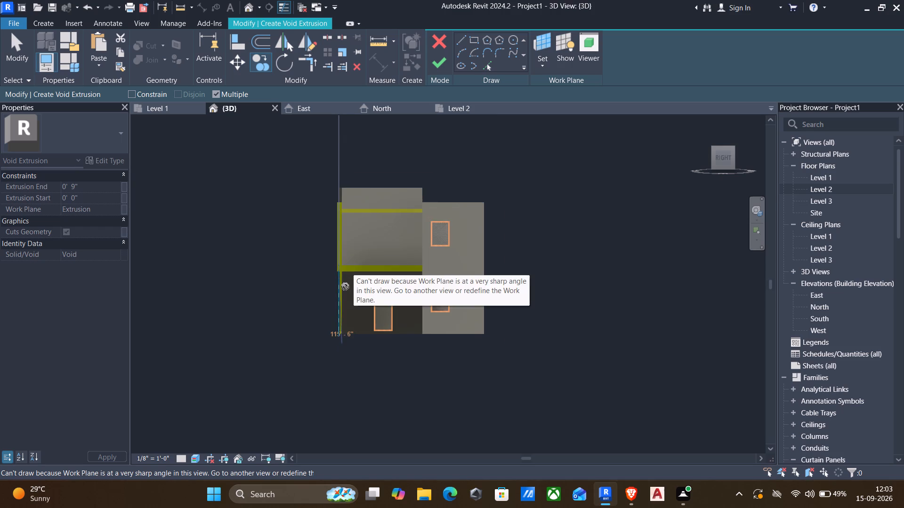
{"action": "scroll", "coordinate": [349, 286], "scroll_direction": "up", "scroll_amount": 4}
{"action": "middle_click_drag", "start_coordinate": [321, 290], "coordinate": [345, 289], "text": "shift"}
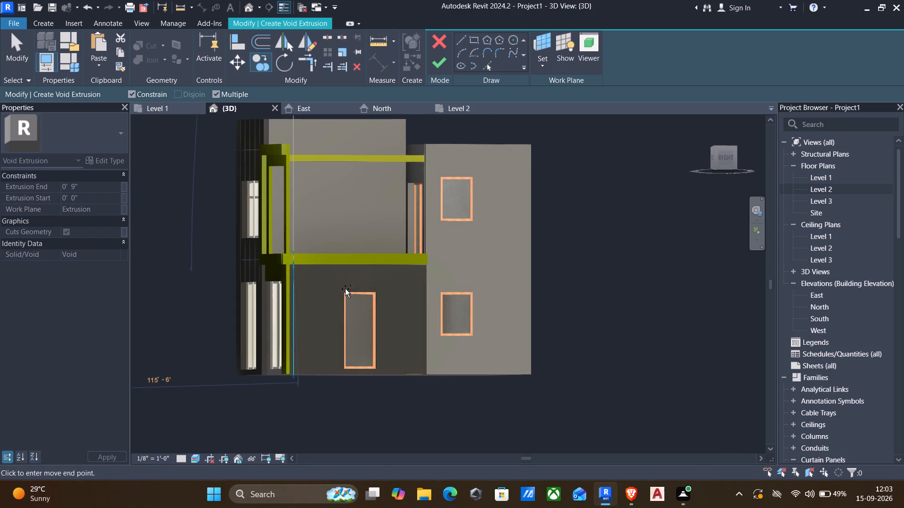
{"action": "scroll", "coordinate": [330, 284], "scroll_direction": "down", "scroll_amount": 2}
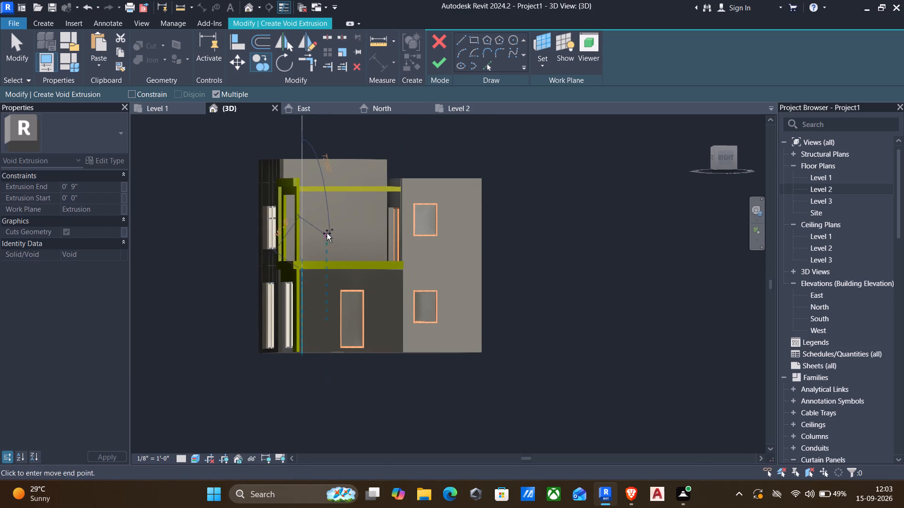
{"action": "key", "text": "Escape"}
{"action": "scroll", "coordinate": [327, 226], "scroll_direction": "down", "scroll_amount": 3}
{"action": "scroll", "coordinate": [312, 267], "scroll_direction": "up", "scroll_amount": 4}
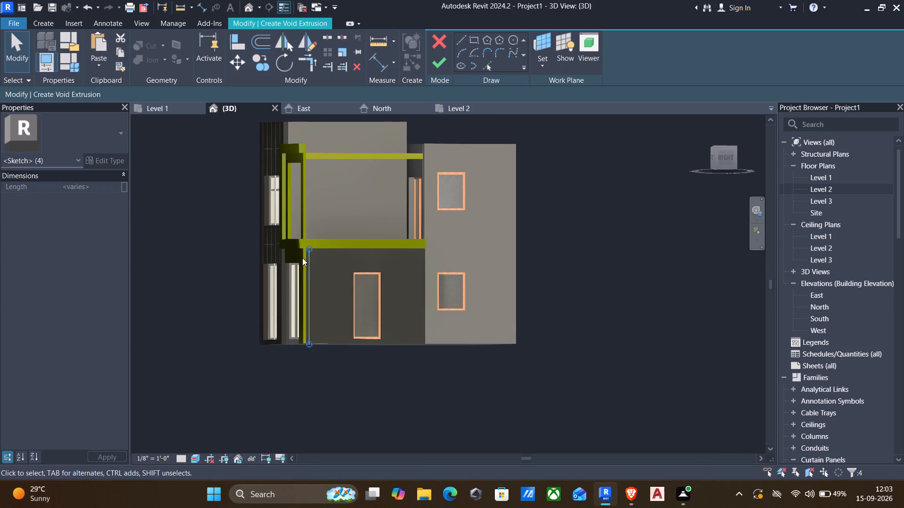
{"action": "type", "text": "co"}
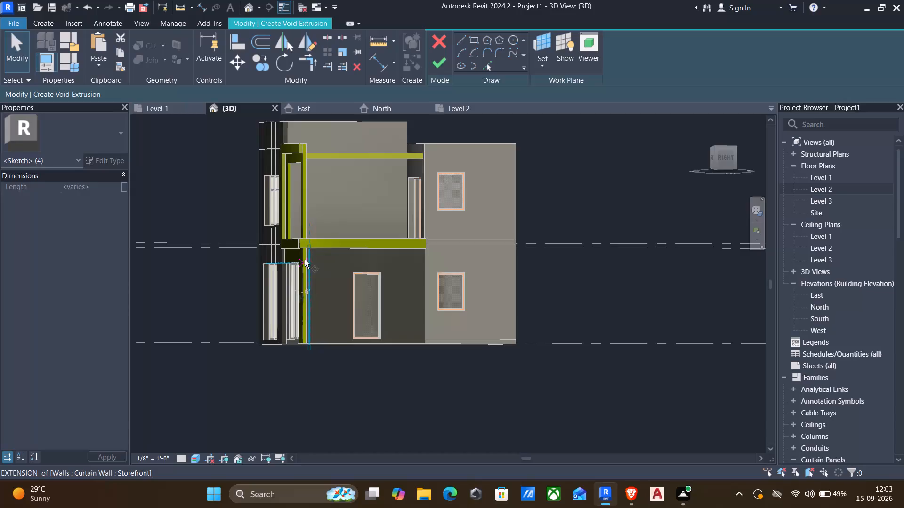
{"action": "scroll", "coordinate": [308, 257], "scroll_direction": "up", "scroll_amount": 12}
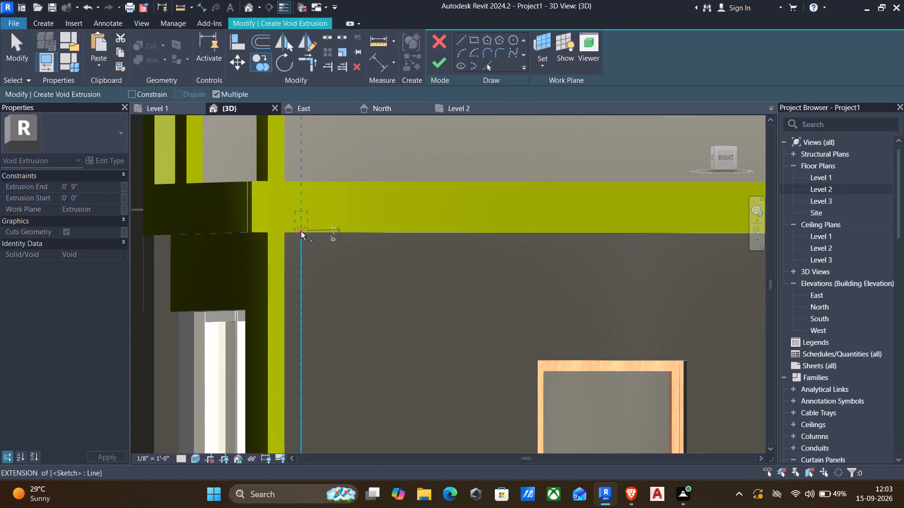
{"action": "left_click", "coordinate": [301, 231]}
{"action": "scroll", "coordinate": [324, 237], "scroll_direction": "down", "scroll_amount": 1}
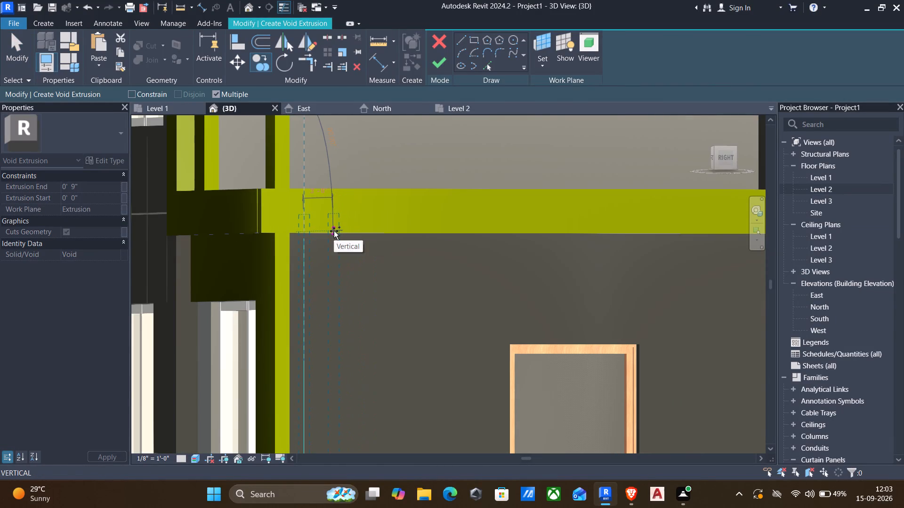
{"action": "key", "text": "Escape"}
Copy the selected narrow void rectangle five times across the side wall at widening, uneven spacing, with two copies beyond the door.
{"action": "scroll", "coordinate": [303, 241], "scroll_direction": "up", "scroll_amount": 2}
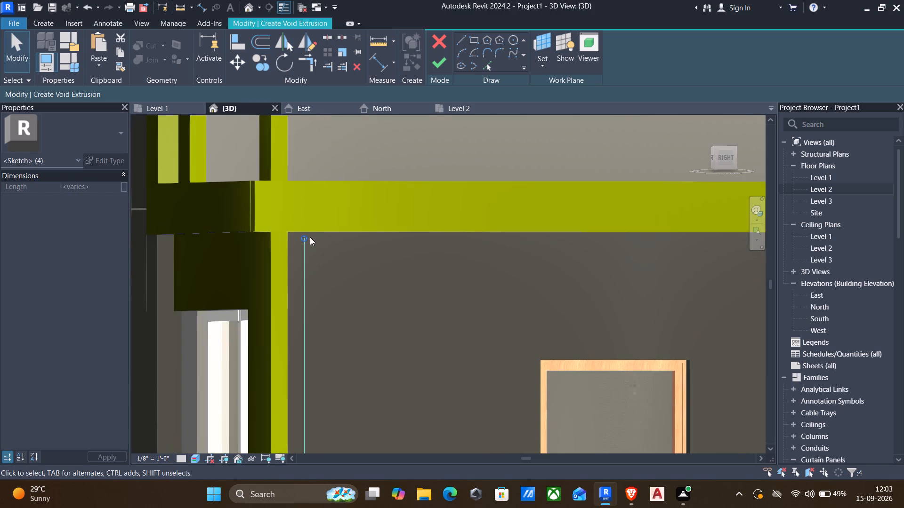
{"action": "scroll", "coordinate": [310, 238], "scroll_direction": "up", "scroll_amount": 2}
{"action": "scroll", "coordinate": [293, 230], "scroll_direction": "down", "scroll_amount": 4}
{"action": "scroll", "coordinate": [297, 245], "scroll_direction": "up", "scroll_amount": 11}
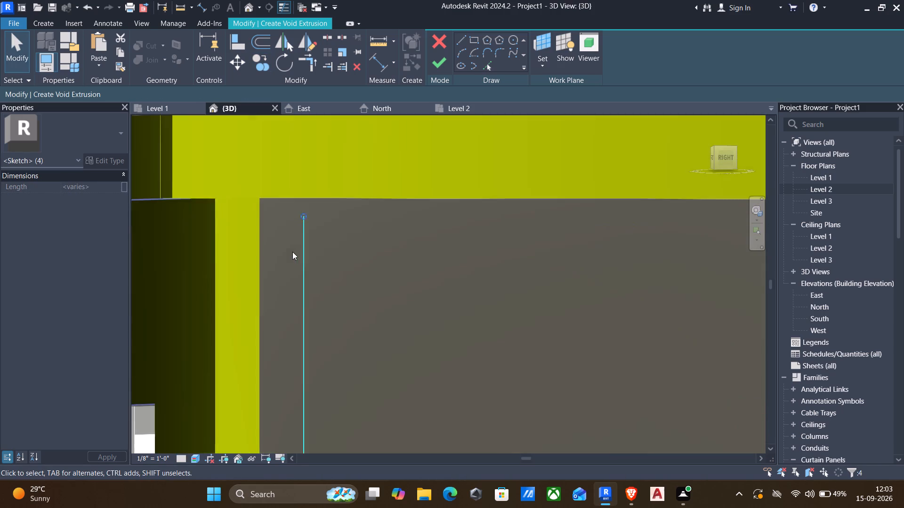
{"action": "scroll", "coordinate": [292, 252], "scroll_direction": "up", "scroll_amount": 13}
{"action": "scroll", "coordinate": [319, 270], "scroll_direction": "down", "scroll_amount": 18}
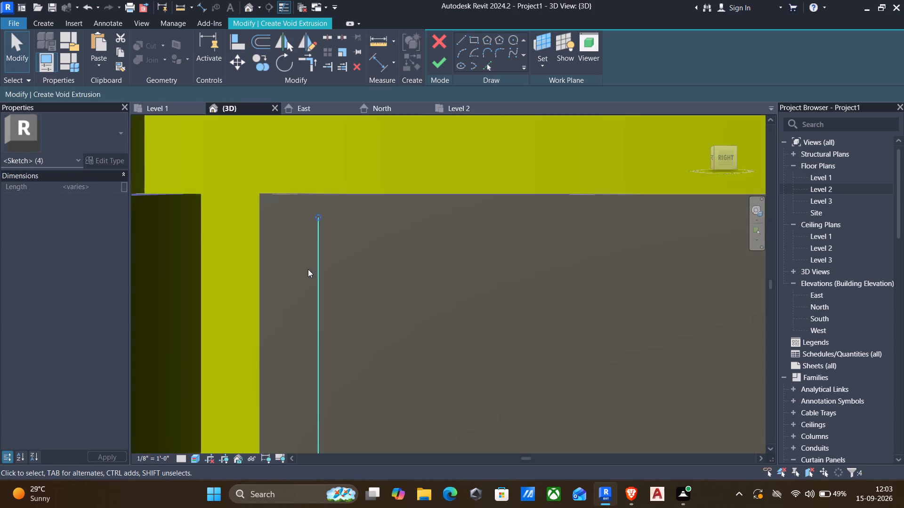
{"action": "type", "text": "co"}
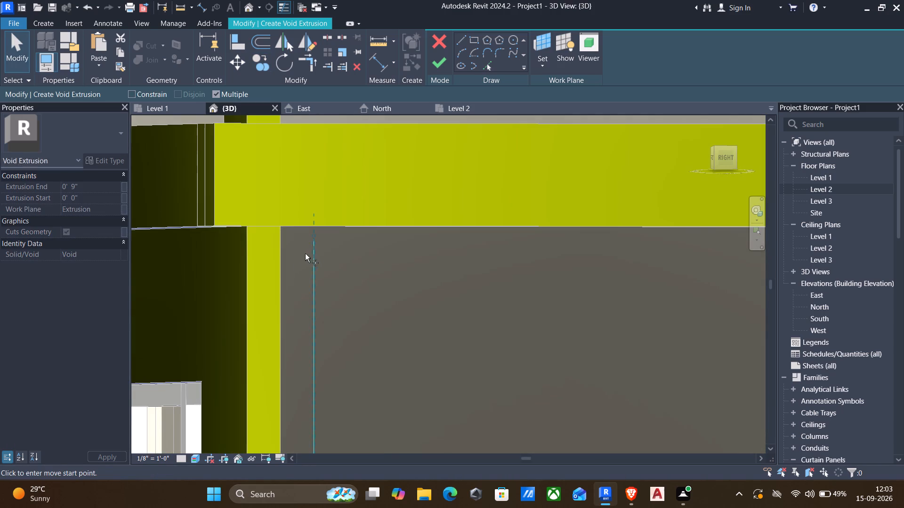
{"action": "left_click_drag", "start_coordinate": [313, 222], "coordinate": [313, 217]}
{"action": "left_click", "coordinate": [354, 222]}
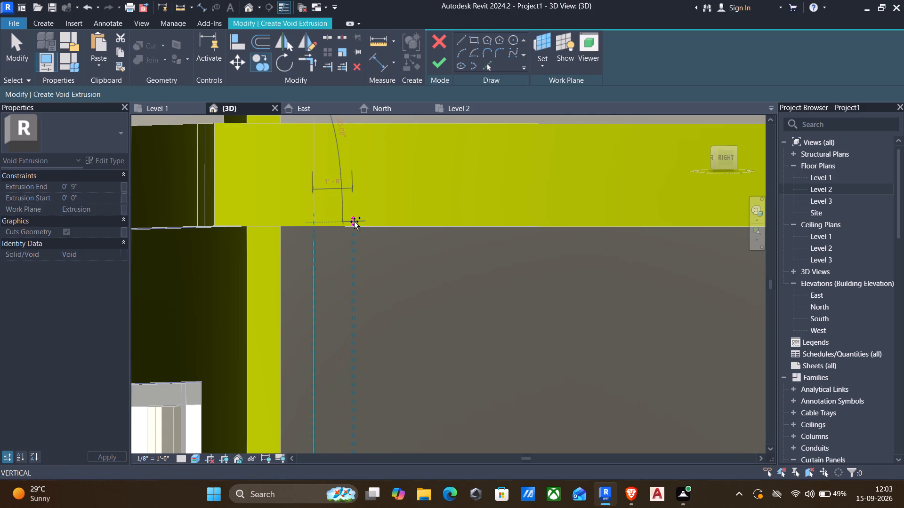
{"action": "scroll", "coordinate": [420, 224], "scroll_direction": "down", "scroll_amount": 8}
{"action": "left_click", "coordinate": [424, 225]}
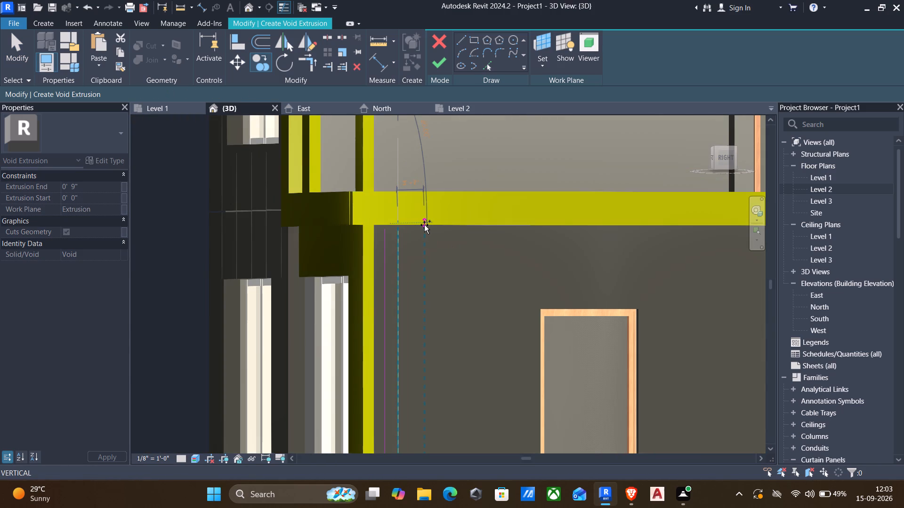
{"action": "left_click", "coordinate": [489, 223]}
{"action": "scroll", "coordinate": [489, 223], "scroll_direction": "down", "scroll_amount": 3}
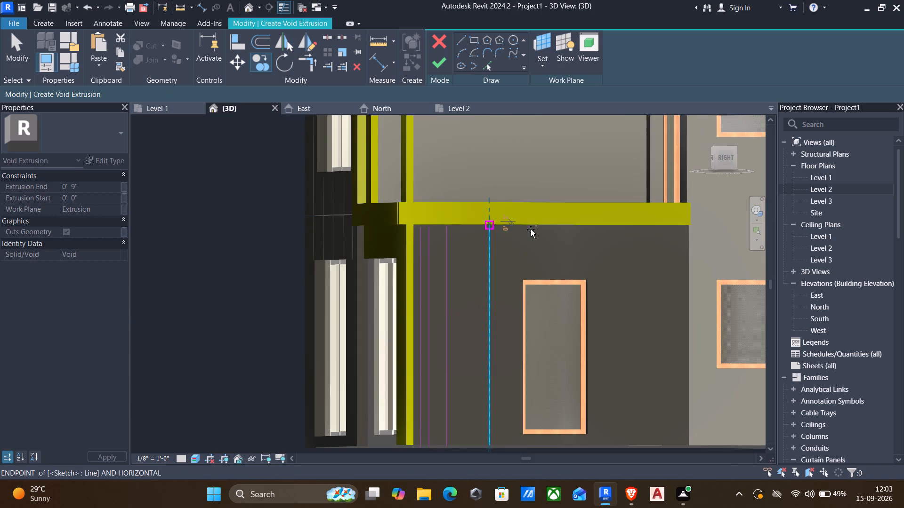
{"action": "left_click", "coordinate": [617, 225]}
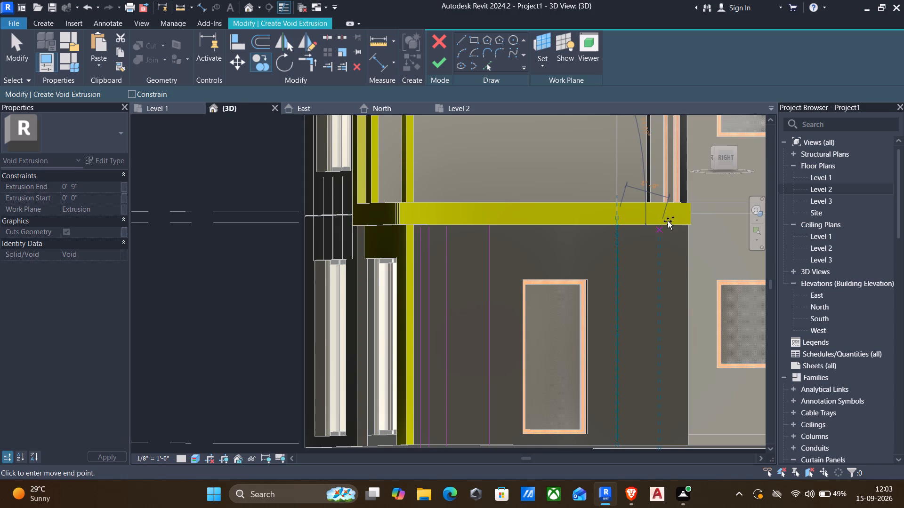
{"action": "left_click", "coordinate": [664, 225]}
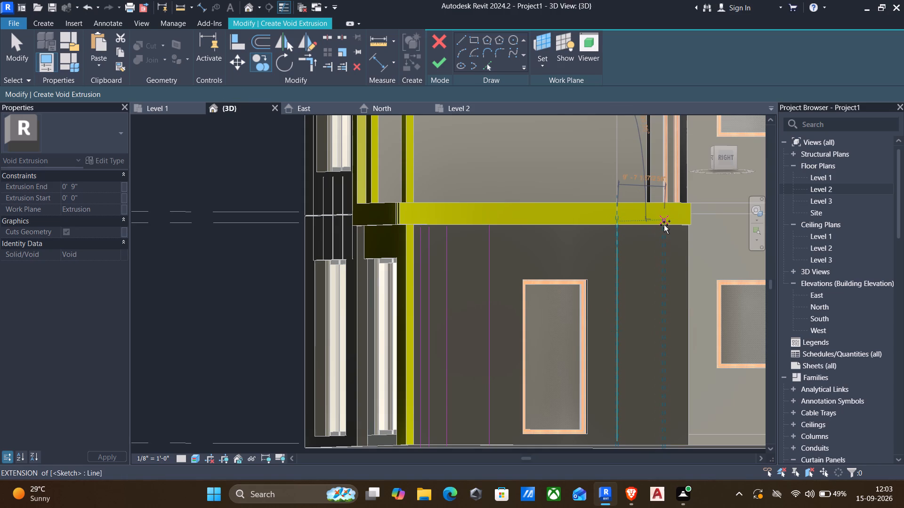
{"action": "key", "text": "Escape"}
Try to delete the first copied rectangle beside the original line by line, and undo the last deletion.
{"action": "left_click", "coordinate": [426, 271]}
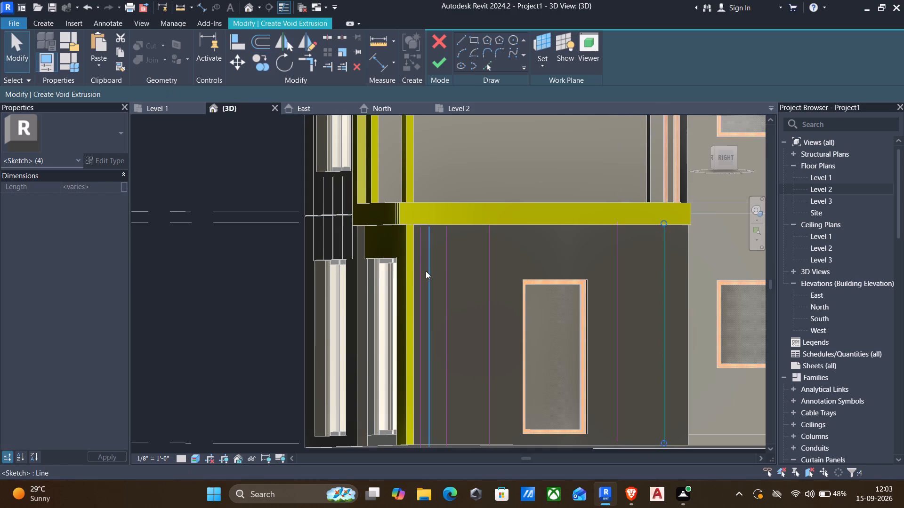
{"action": "key", "text": "Delete"}
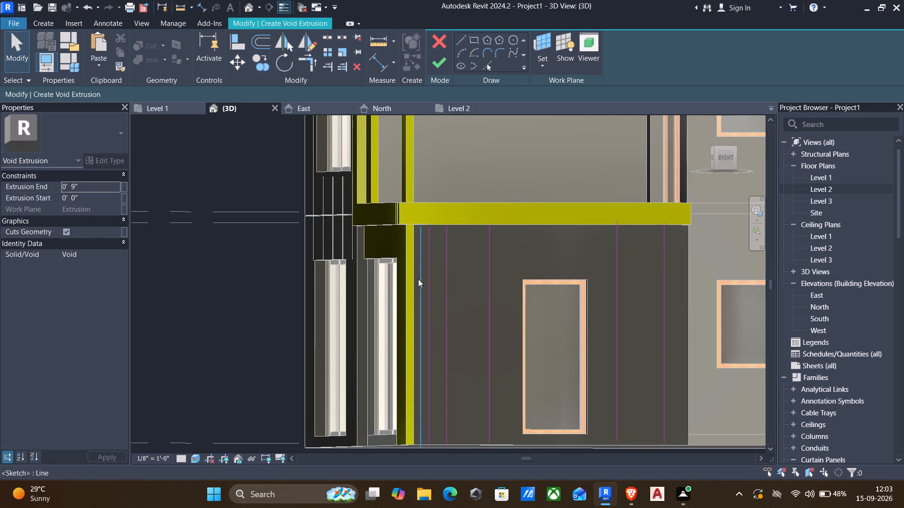
{"action": "left_click", "coordinate": [425, 278]}
{"action": "key", "text": "Delete"}
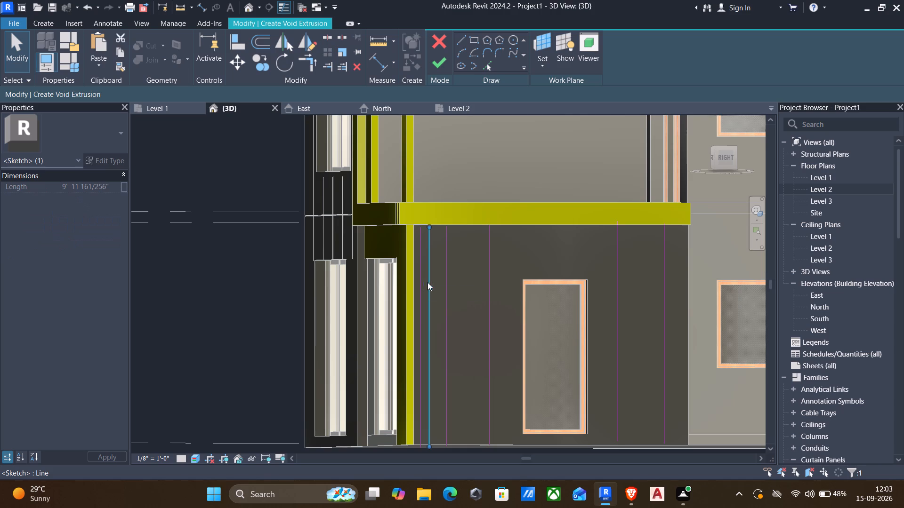
{"action": "key", "text": "ctrl+z"}
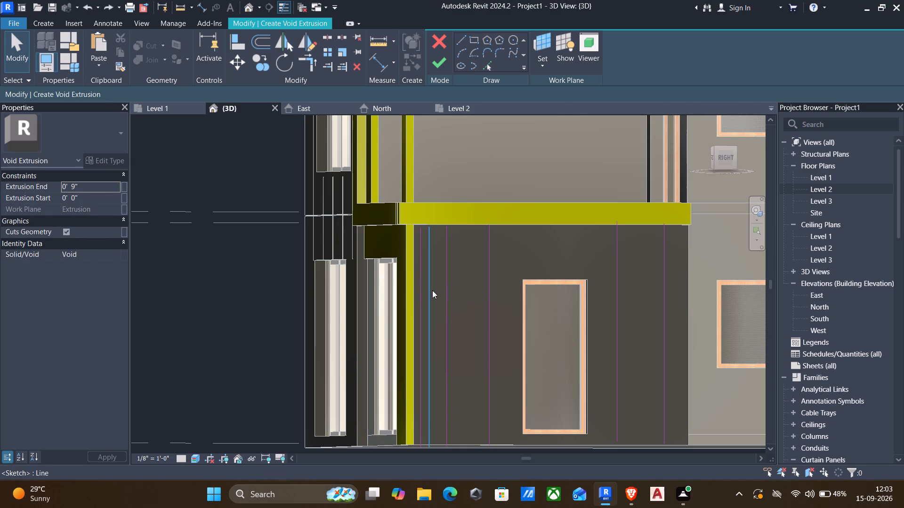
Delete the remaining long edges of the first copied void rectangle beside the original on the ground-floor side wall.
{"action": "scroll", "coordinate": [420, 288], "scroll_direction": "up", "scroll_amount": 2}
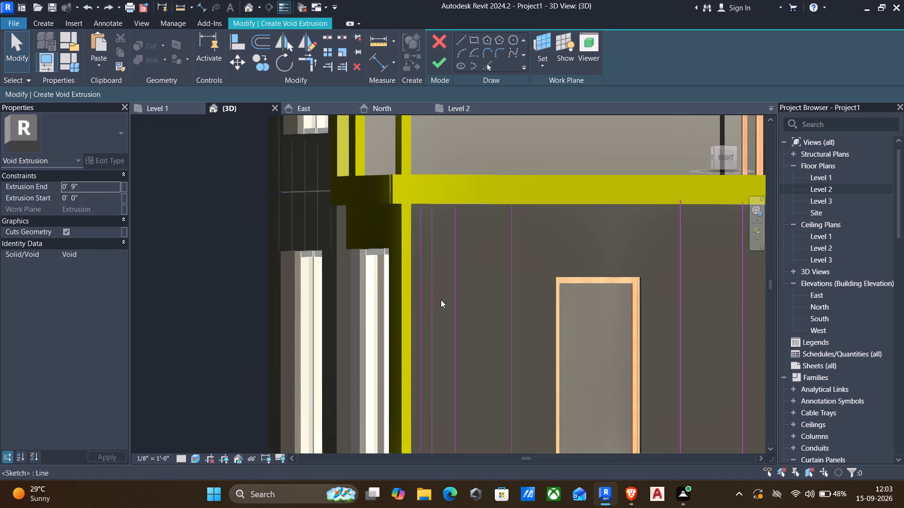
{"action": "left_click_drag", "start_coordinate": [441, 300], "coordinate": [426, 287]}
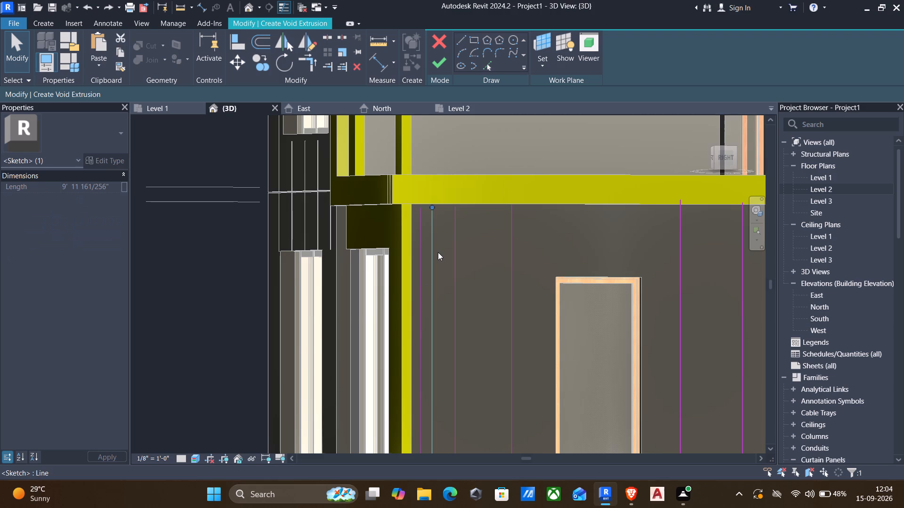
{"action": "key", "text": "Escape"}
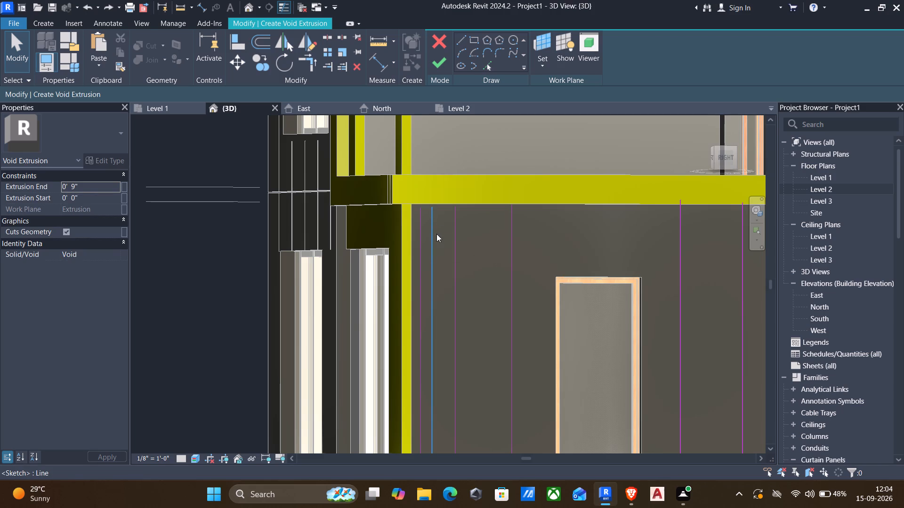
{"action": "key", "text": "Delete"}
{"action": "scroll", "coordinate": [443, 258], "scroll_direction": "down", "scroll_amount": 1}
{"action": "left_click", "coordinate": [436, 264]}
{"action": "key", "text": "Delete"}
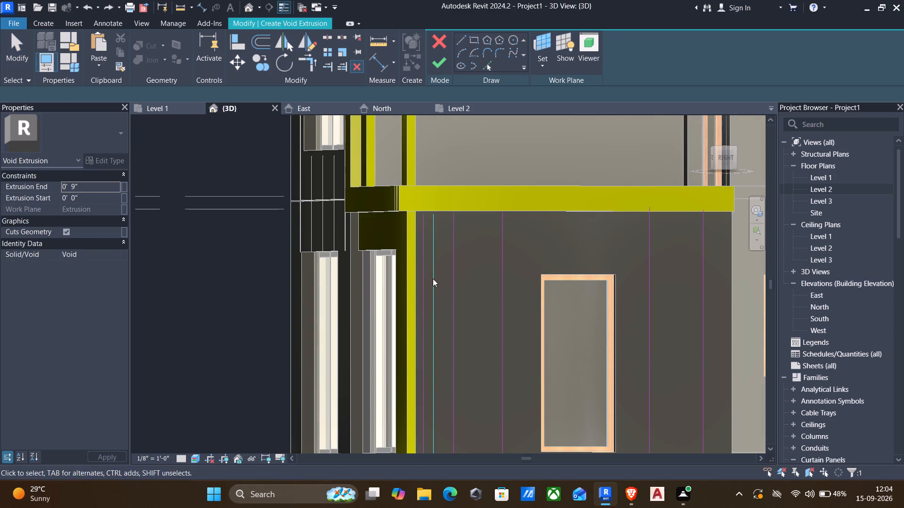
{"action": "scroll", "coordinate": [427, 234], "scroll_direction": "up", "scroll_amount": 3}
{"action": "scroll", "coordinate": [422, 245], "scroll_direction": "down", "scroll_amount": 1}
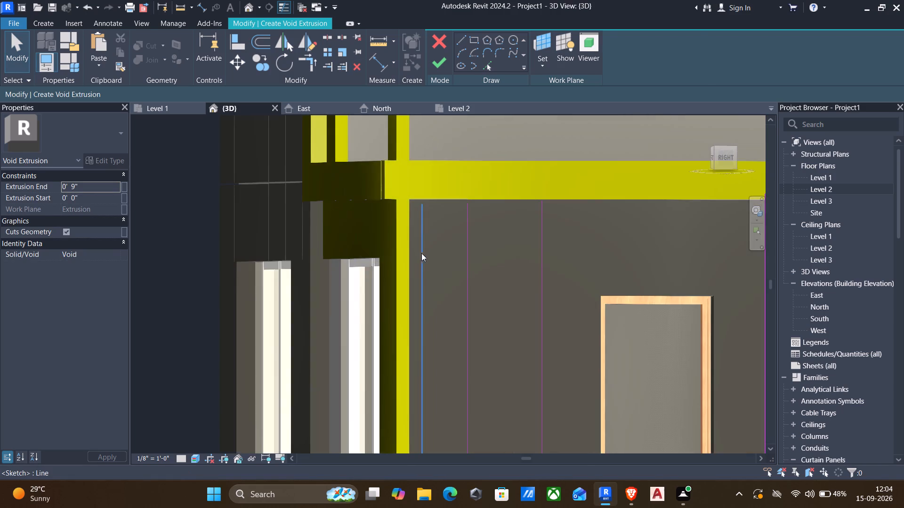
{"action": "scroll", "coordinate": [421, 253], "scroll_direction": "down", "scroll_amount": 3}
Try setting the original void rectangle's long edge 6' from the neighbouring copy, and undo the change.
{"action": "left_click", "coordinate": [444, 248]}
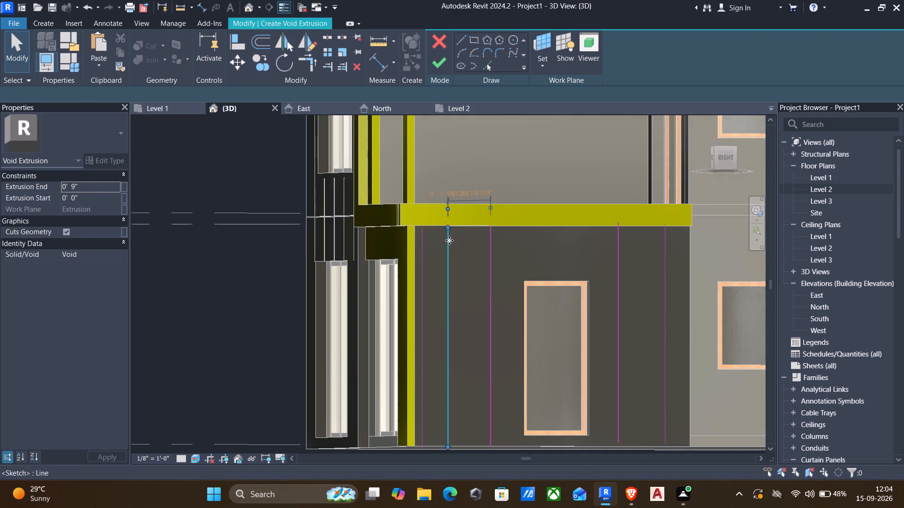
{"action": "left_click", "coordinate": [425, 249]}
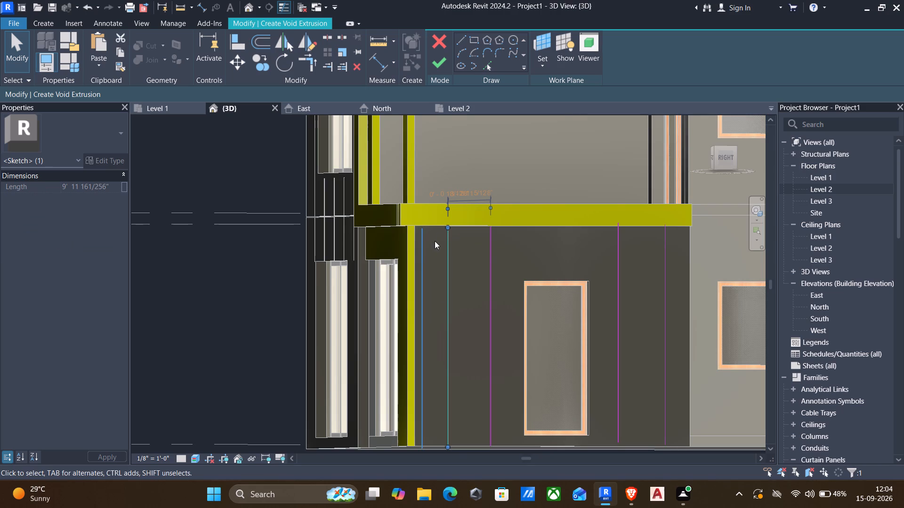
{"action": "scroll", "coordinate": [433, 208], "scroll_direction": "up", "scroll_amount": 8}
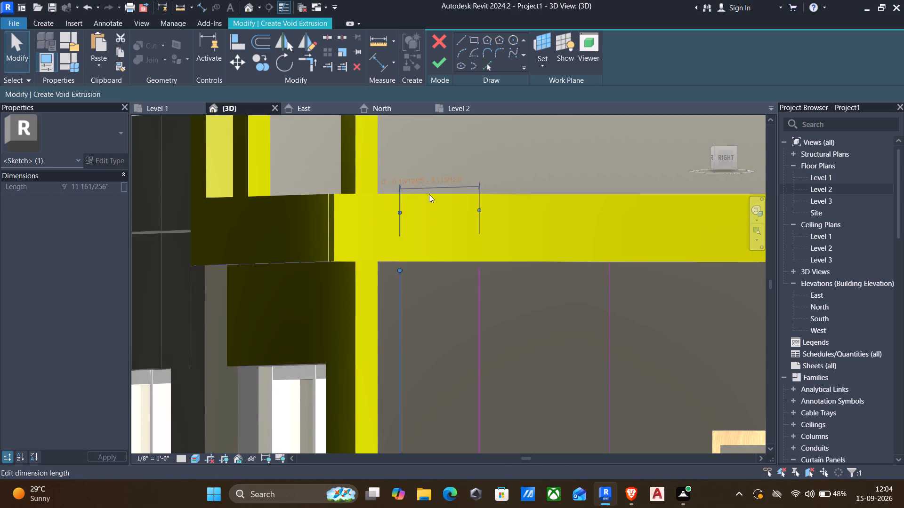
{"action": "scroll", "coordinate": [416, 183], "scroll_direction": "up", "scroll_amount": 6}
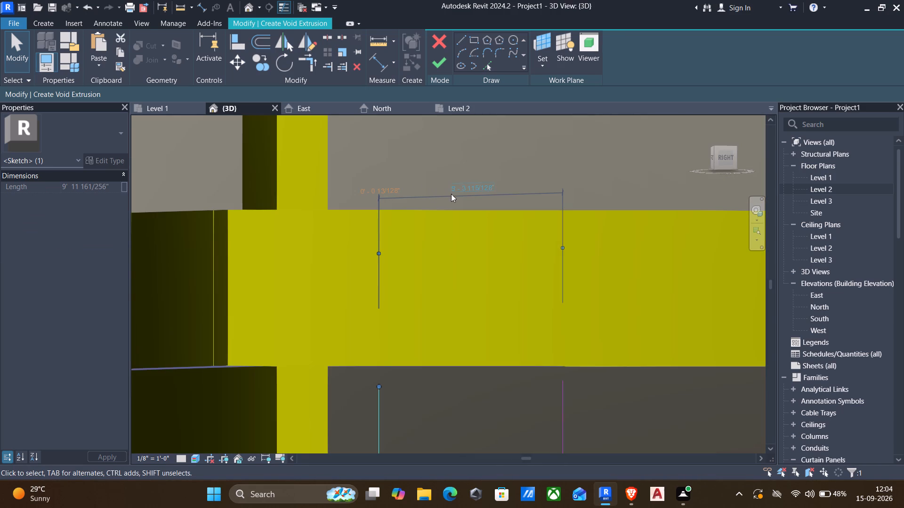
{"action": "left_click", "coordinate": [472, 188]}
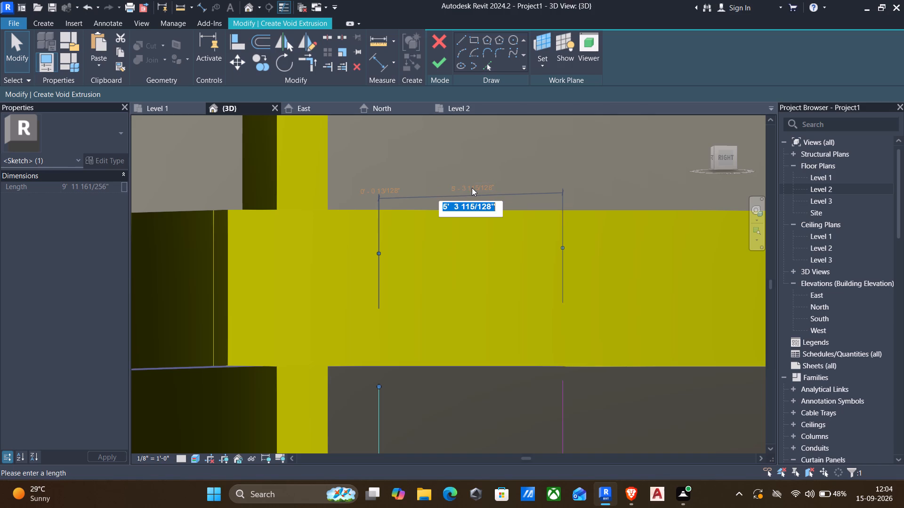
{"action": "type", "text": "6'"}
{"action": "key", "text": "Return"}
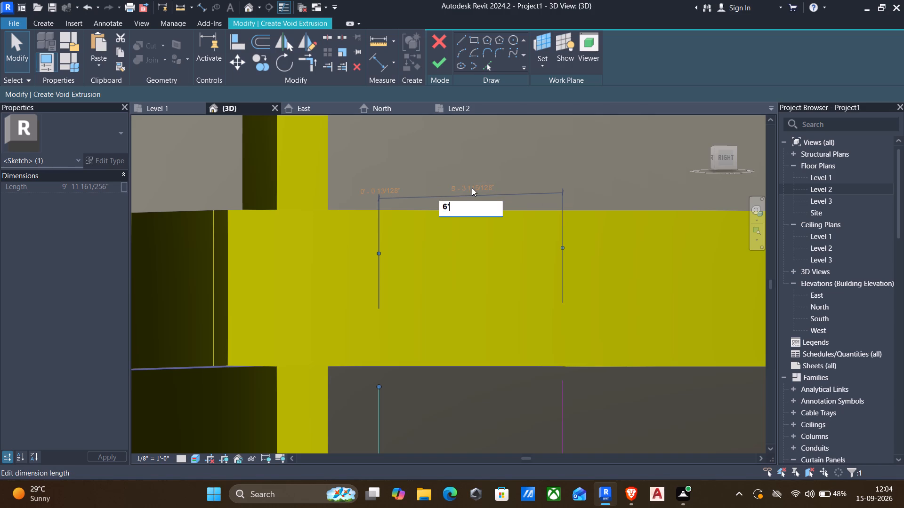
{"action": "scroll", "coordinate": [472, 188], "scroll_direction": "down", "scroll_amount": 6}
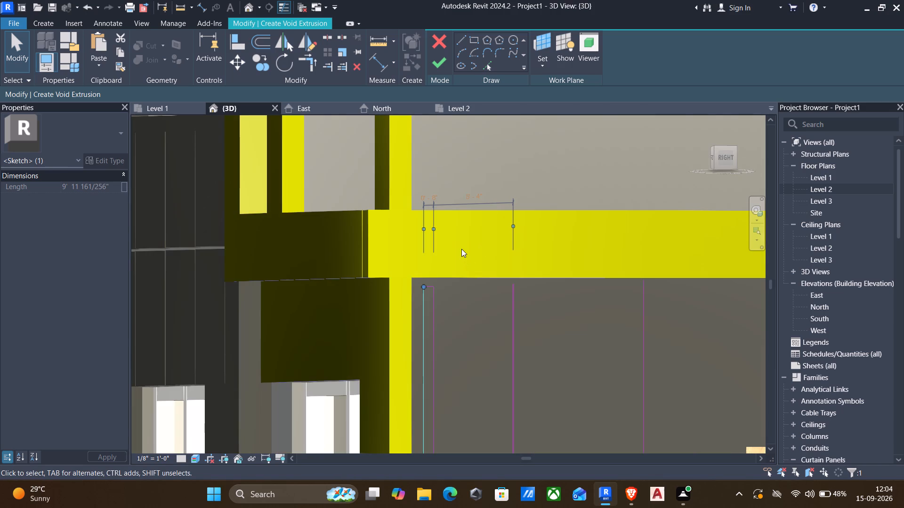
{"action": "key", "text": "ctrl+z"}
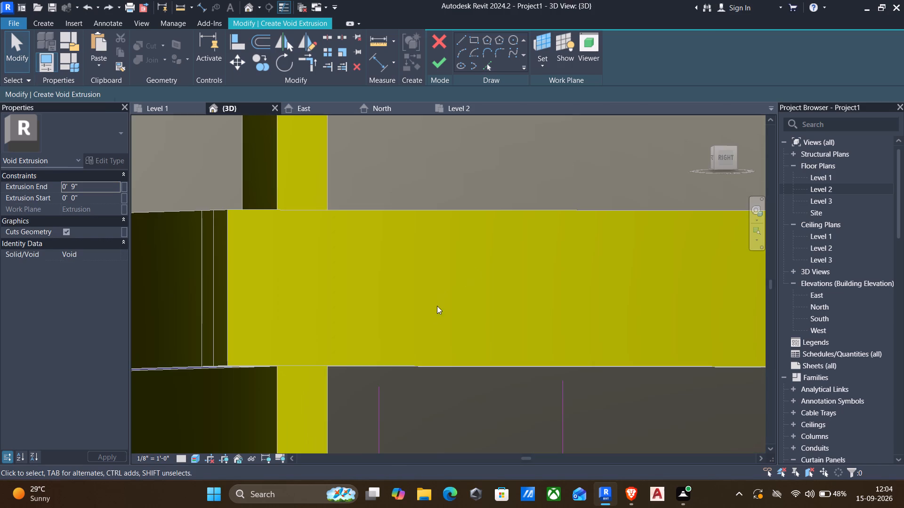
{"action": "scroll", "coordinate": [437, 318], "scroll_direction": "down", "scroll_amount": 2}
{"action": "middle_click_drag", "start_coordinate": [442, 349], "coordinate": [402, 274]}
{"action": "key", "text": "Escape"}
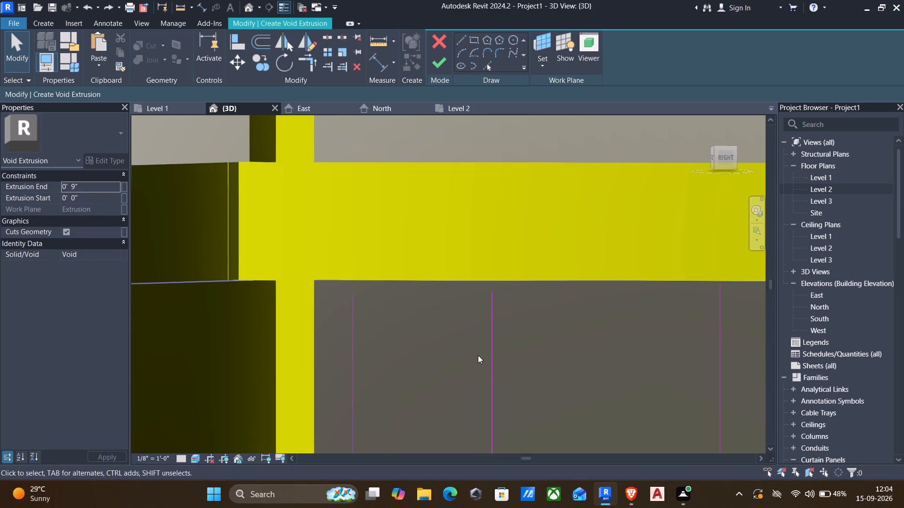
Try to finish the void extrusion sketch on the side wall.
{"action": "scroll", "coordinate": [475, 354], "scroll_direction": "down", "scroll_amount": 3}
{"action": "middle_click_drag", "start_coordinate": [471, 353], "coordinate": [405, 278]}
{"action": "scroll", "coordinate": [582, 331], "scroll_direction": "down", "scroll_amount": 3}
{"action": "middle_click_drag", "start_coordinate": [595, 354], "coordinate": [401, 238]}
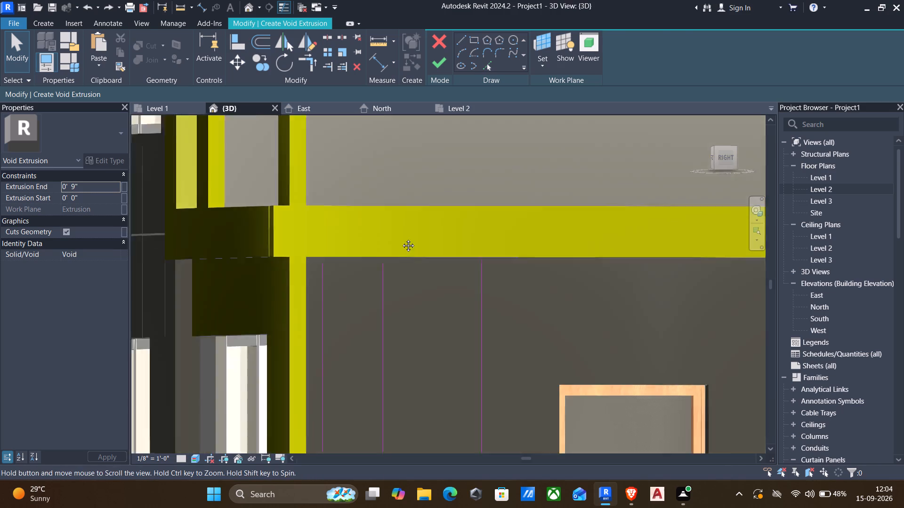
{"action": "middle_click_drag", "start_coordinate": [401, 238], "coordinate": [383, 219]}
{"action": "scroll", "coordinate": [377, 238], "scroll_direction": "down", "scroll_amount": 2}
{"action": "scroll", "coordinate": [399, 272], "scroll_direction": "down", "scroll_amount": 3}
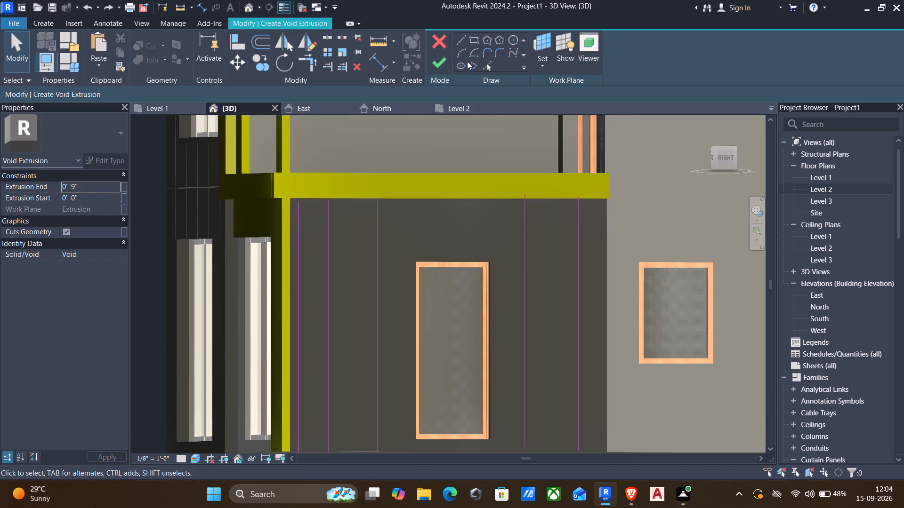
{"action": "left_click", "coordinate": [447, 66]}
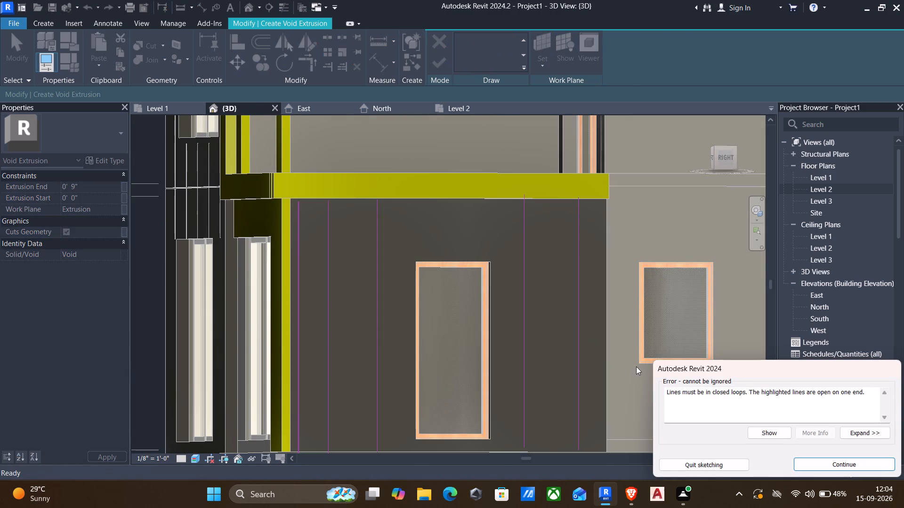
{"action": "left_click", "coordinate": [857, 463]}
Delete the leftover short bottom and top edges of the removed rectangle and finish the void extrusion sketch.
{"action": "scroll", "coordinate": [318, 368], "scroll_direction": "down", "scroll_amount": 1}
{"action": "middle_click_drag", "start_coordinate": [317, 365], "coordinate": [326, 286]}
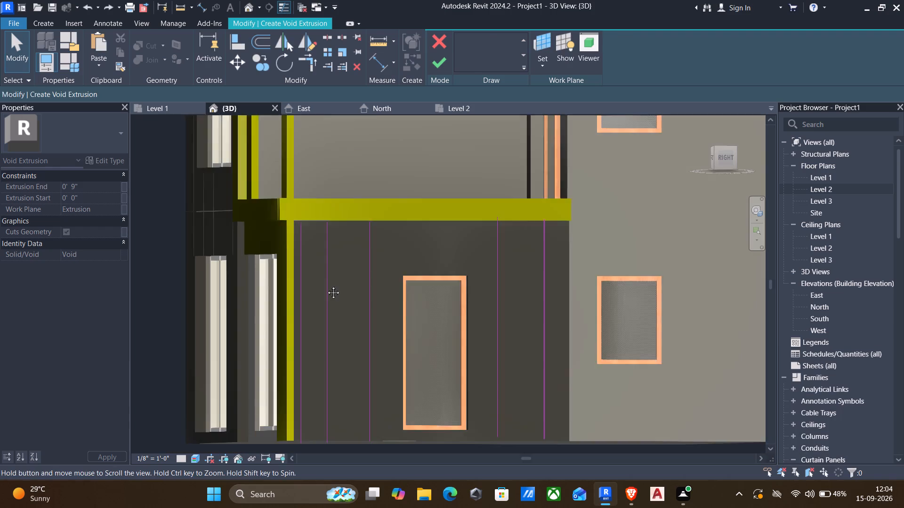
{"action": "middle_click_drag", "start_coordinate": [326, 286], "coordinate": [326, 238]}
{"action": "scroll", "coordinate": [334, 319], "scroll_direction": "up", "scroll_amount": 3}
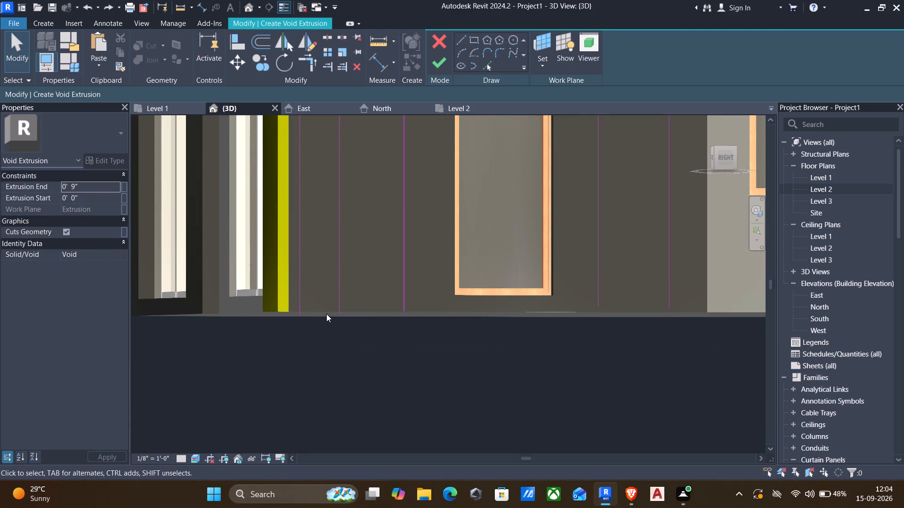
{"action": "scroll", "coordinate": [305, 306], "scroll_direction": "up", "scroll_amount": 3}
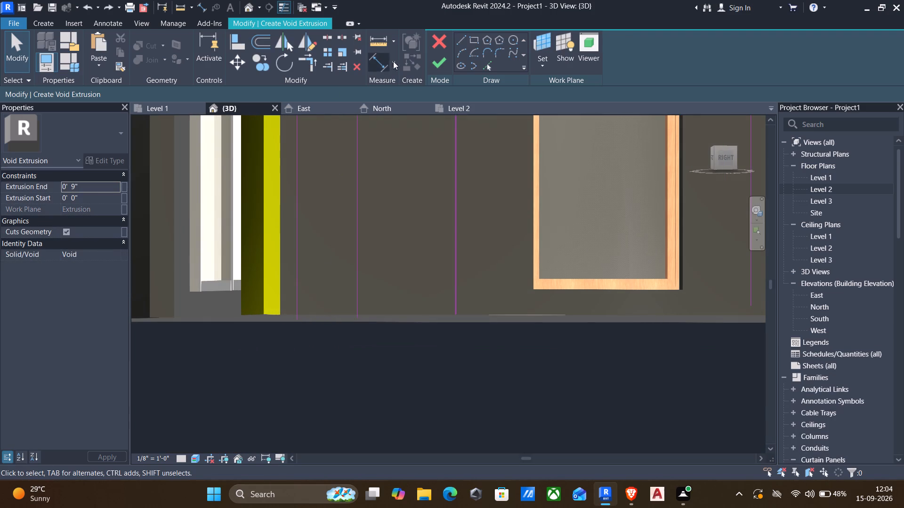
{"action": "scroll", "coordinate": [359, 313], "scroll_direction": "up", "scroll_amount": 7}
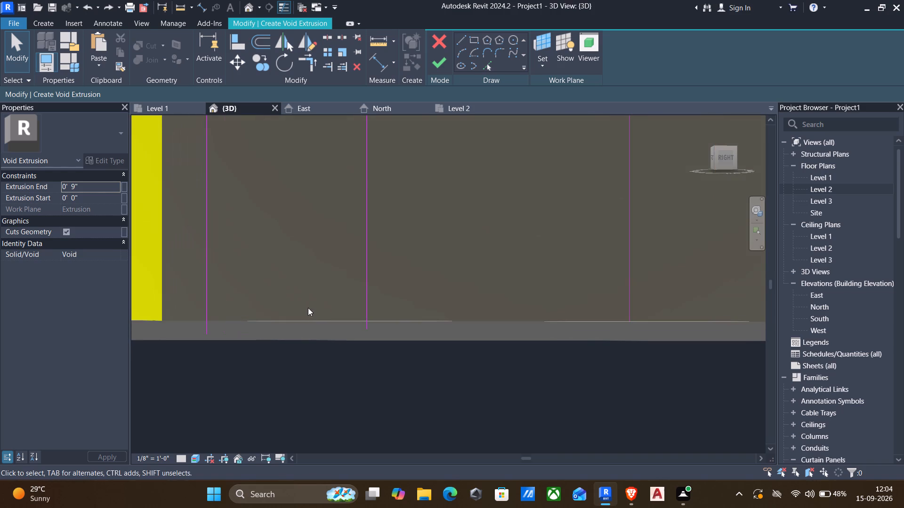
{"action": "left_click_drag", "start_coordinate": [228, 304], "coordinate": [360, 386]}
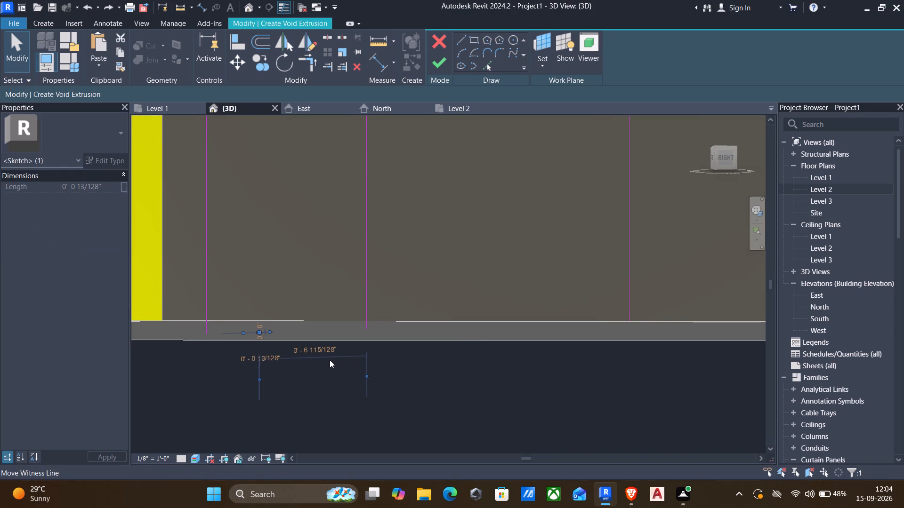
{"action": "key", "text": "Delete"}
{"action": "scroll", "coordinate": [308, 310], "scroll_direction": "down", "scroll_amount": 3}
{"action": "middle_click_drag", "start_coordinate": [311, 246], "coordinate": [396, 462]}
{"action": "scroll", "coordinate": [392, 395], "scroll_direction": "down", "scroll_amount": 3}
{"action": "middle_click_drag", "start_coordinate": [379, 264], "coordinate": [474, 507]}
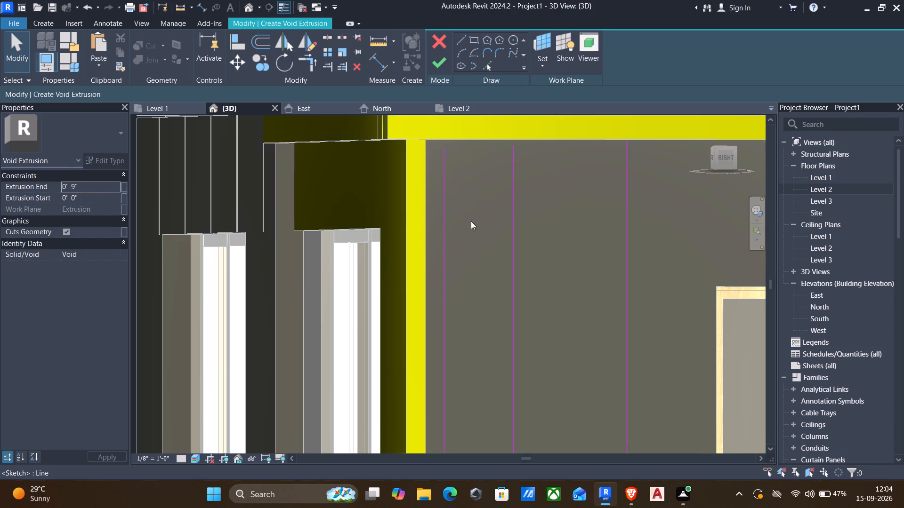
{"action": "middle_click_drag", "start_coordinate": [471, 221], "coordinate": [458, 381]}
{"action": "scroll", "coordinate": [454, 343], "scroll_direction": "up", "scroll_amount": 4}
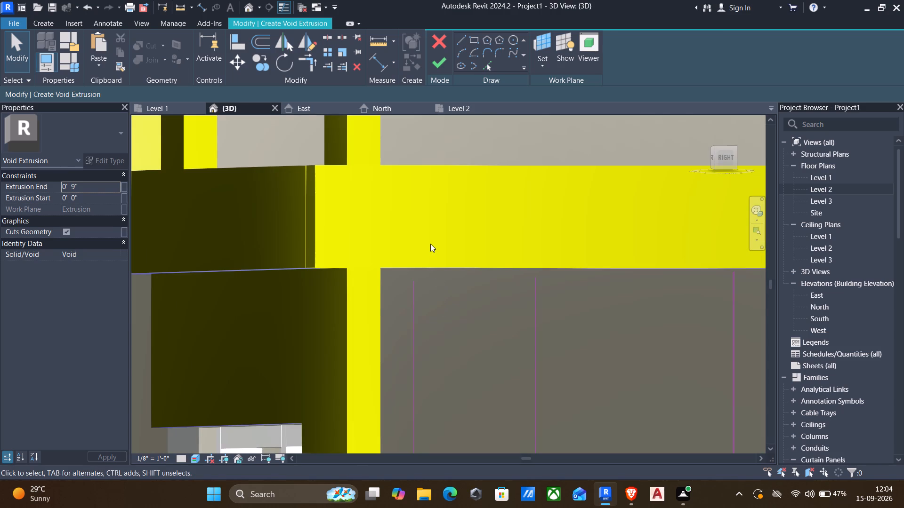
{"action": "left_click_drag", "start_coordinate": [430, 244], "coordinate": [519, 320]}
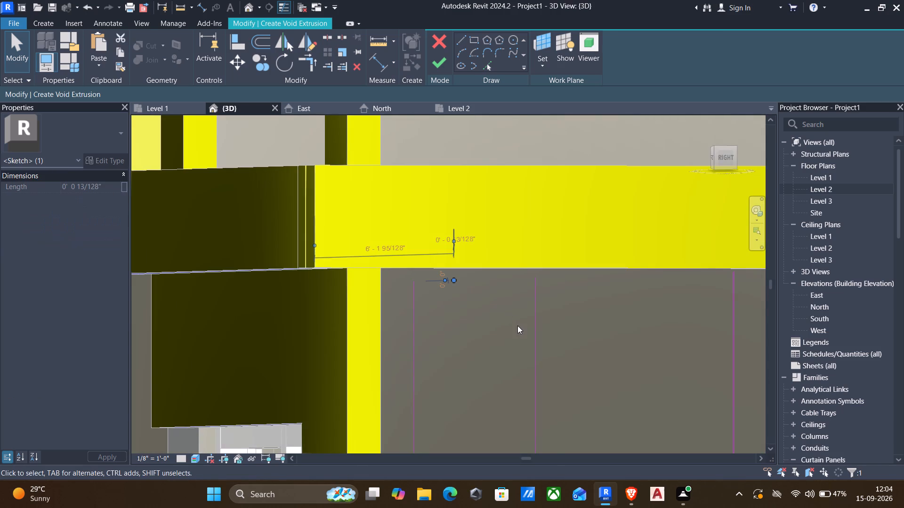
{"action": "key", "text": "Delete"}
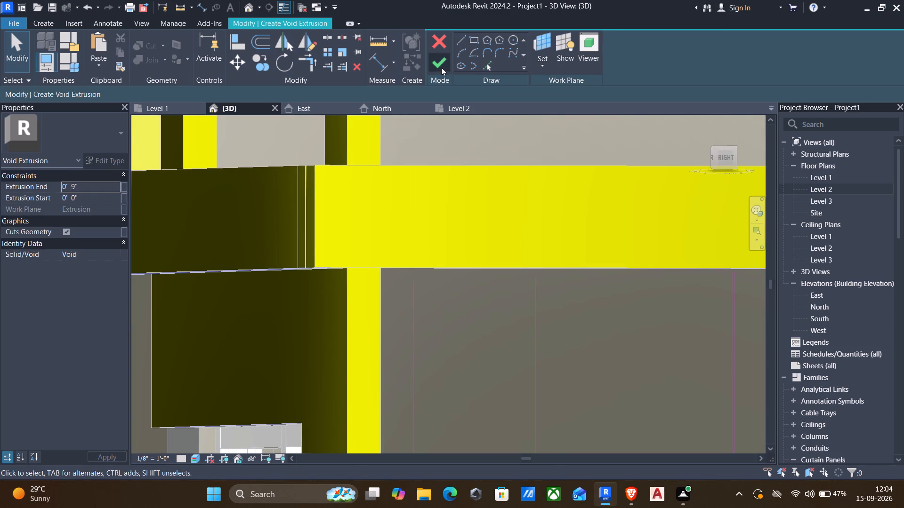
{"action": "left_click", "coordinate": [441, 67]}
Delete the void extrusion made of the five tall strips along the ground-floor side wall.
{"action": "scroll", "coordinate": [463, 207], "scroll_direction": "down", "scroll_amount": 3}
{"action": "middle_click_drag", "start_coordinate": [514, 325], "coordinate": [443, 212]}
{"action": "scroll", "coordinate": [441, 219], "scroll_direction": "down", "scroll_amount": 3}
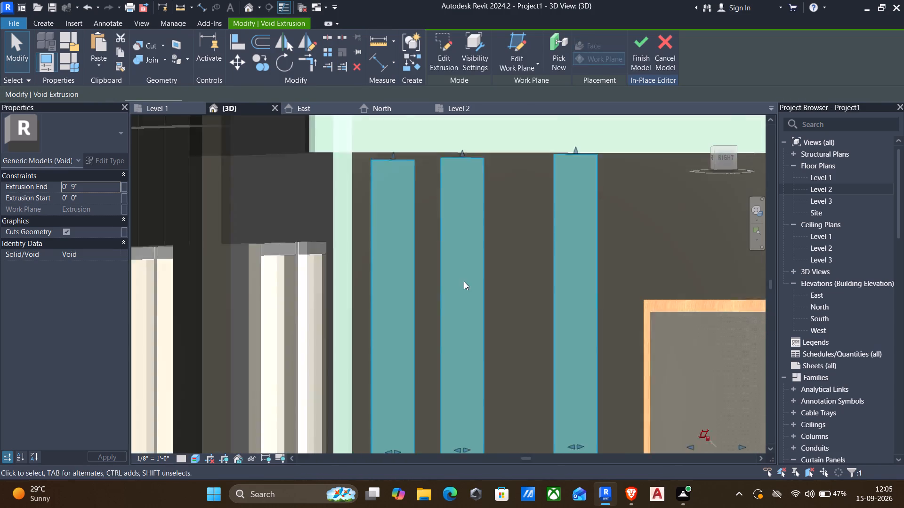
{"action": "key", "text": "Escape"}
{"action": "scroll", "coordinate": [399, 245], "scroll_direction": "down", "scroll_amount": 1}
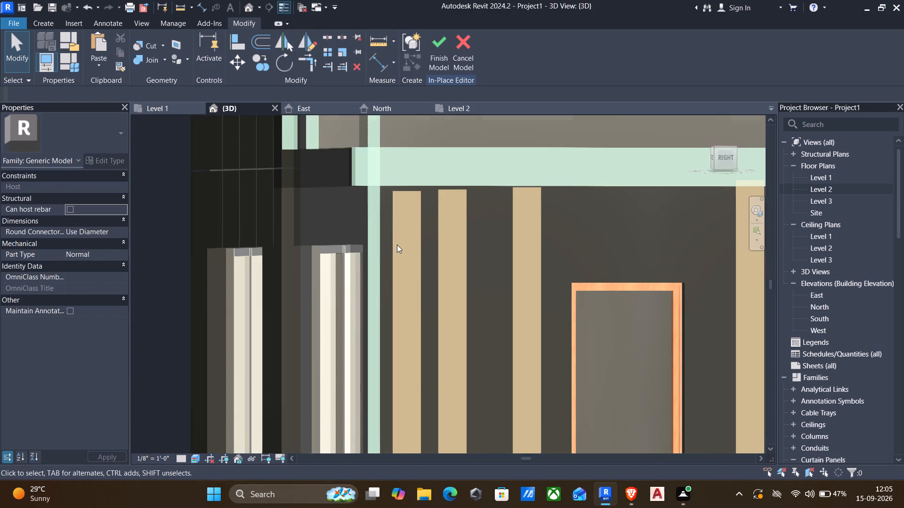
{"action": "middle_click_drag", "start_coordinate": [399, 248], "coordinate": [443, 243], "text": "shift"}
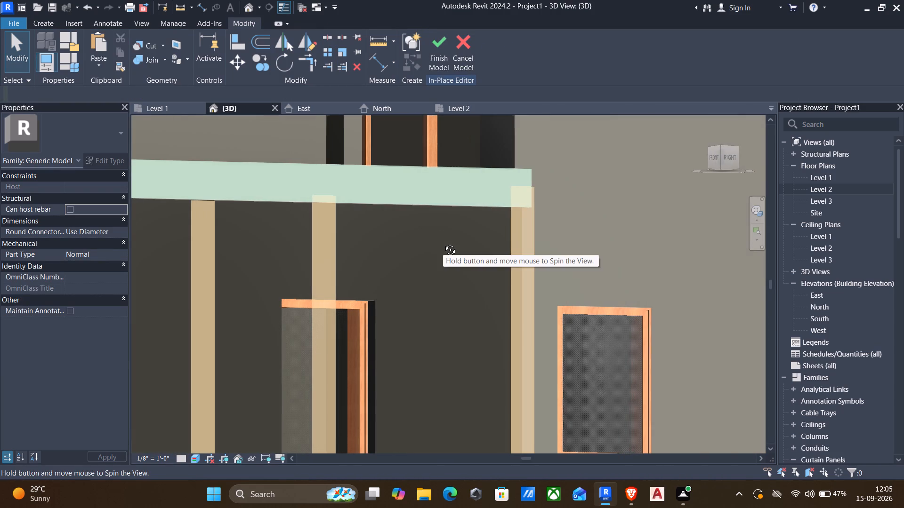
{"action": "middle_click_drag", "start_coordinate": [443, 243], "coordinate": [406, 254], "text": "shift"}
{"action": "scroll", "coordinate": [391, 265], "scroll_direction": "down", "scroll_amount": 8}
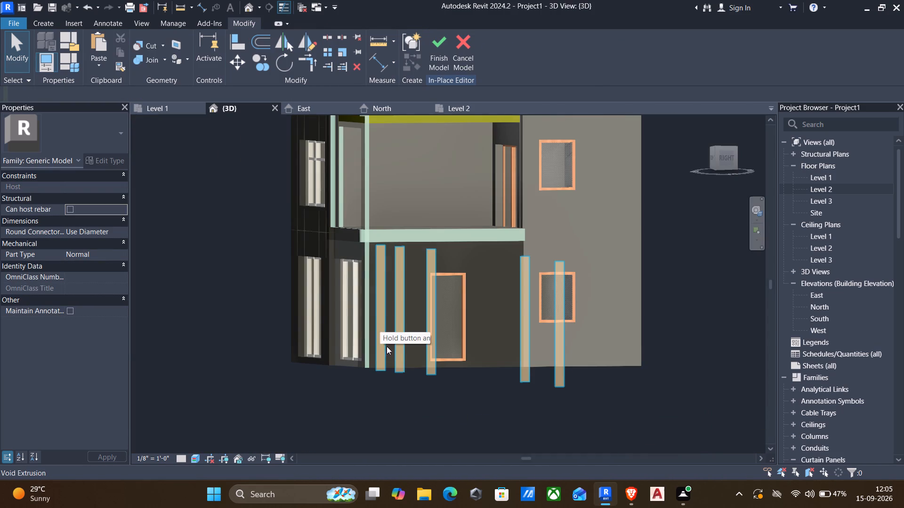
{"action": "middle_click_drag", "start_coordinate": [389, 383], "coordinate": [425, 384], "text": "shift"}
{"action": "left_click", "coordinate": [423, 328]}
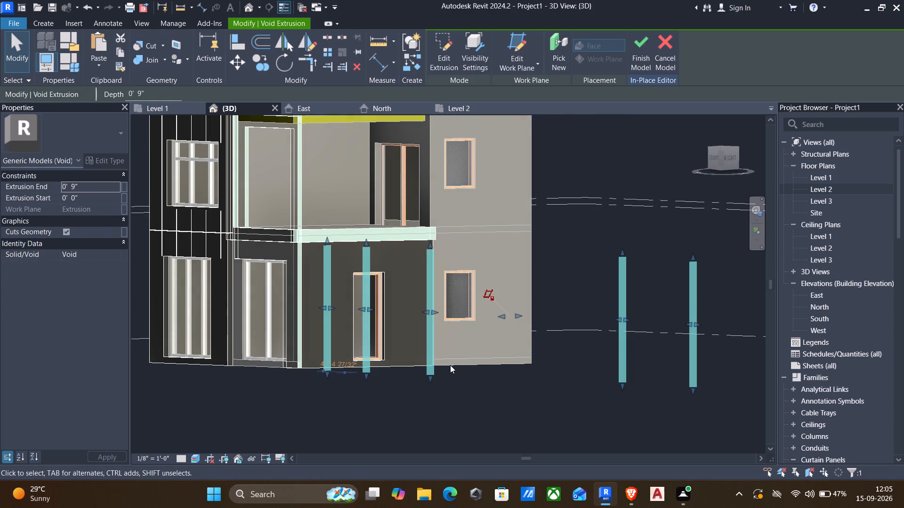
{"action": "key", "text": "Delete"}
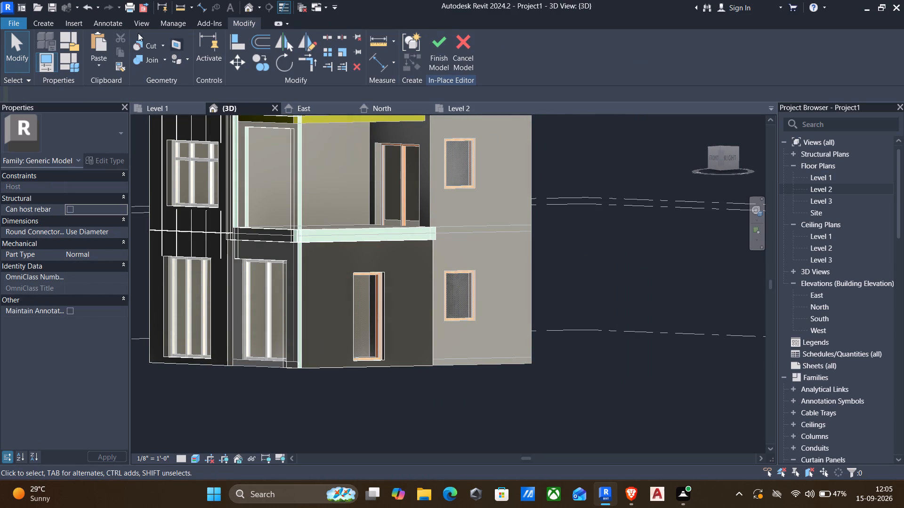
Start a void extrusion and pick the face of the ground-floor side wall as its work plane.
{"action": "left_click", "coordinate": [45, 24]}
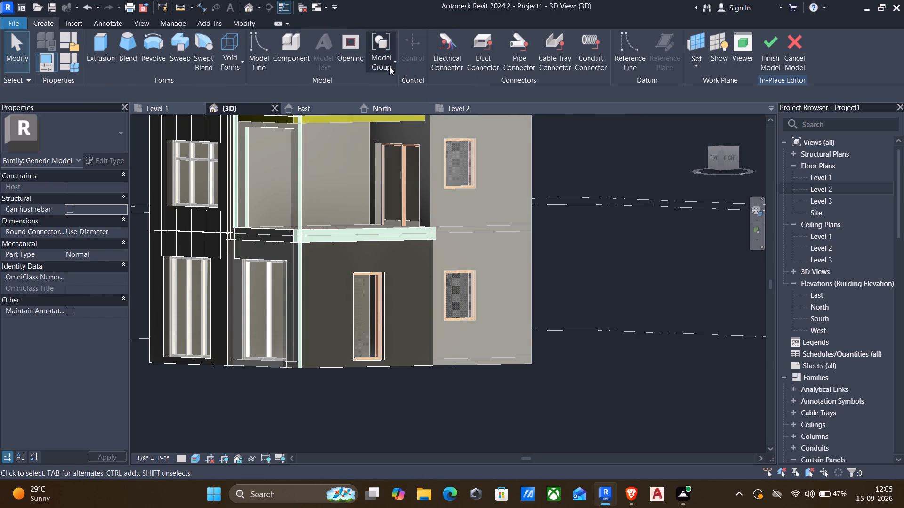
{"action": "left_click", "coordinate": [225, 44]}
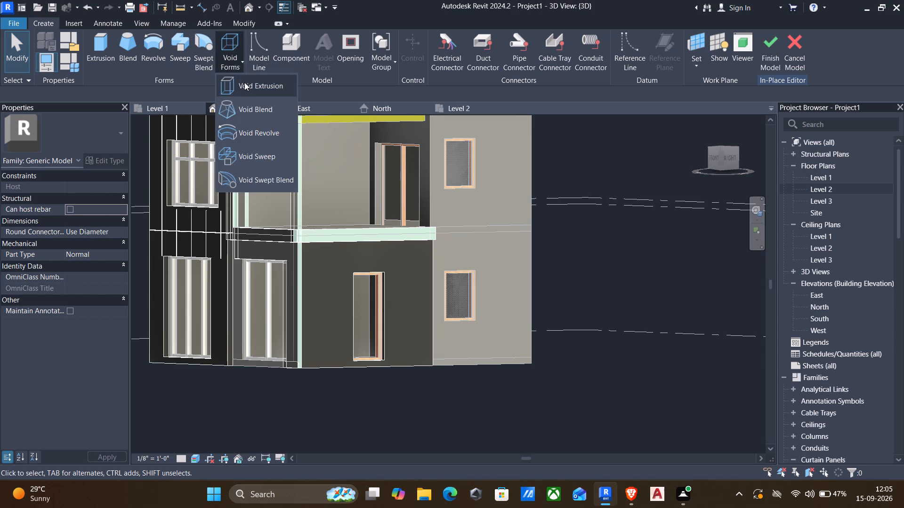
{"action": "left_click", "coordinate": [244, 82]}
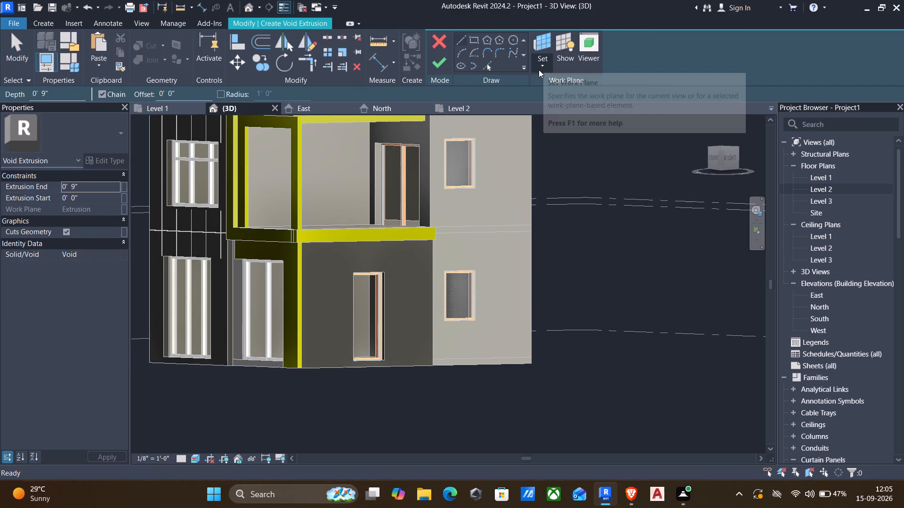
{"action": "left_click", "coordinate": [539, 70]}
{"action": "left_click", "coordinate": [564, 112]}
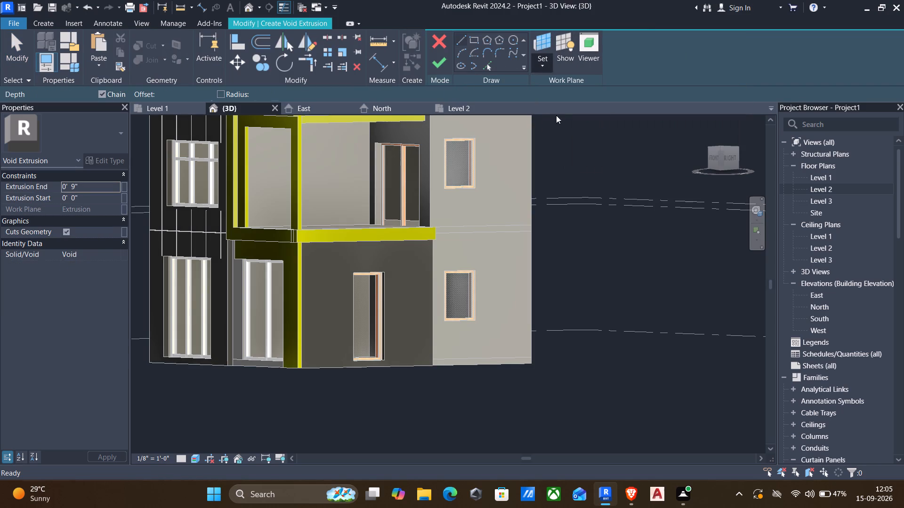
{"action": "left_click", "coordinate": [434, 258]}
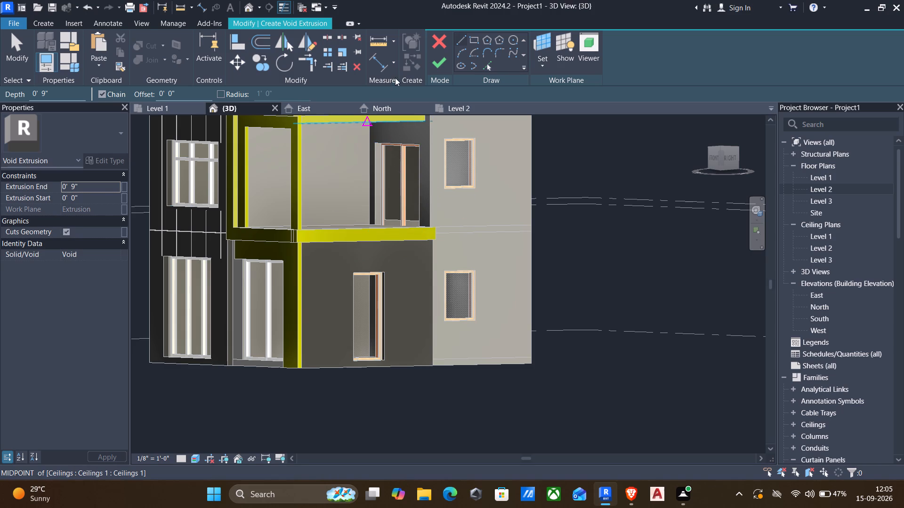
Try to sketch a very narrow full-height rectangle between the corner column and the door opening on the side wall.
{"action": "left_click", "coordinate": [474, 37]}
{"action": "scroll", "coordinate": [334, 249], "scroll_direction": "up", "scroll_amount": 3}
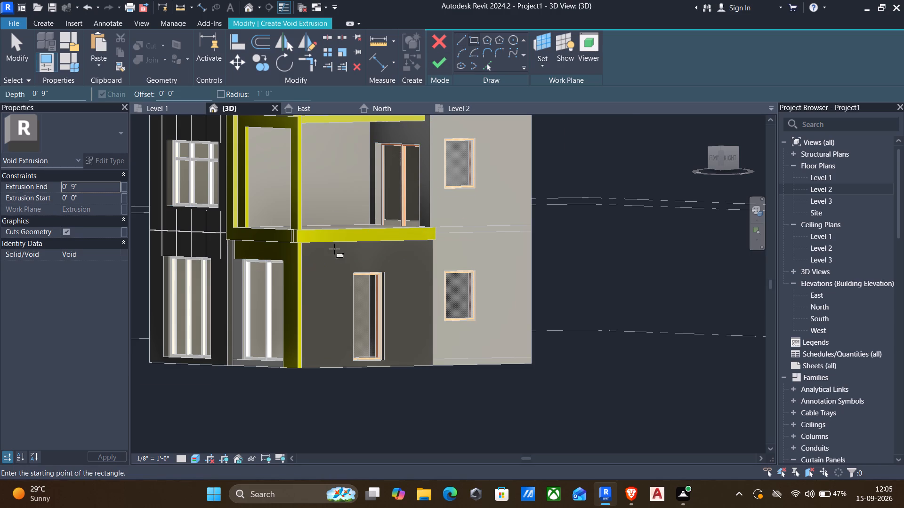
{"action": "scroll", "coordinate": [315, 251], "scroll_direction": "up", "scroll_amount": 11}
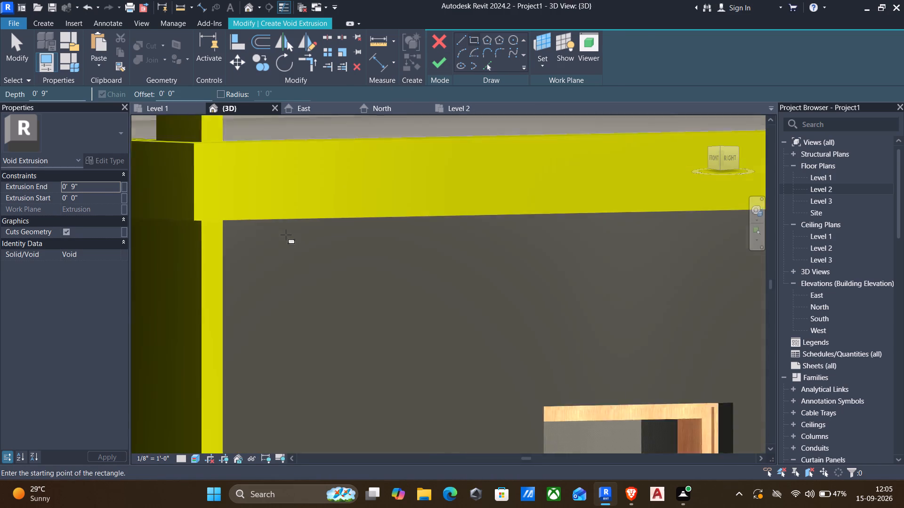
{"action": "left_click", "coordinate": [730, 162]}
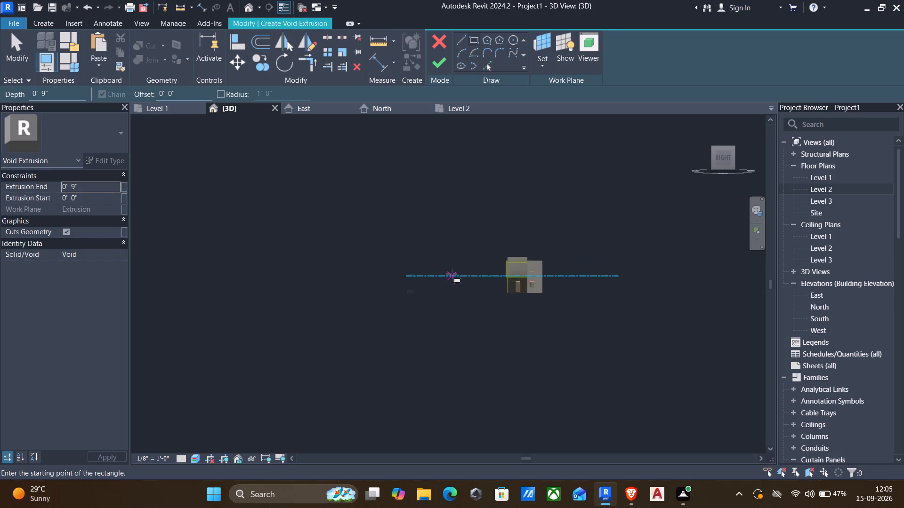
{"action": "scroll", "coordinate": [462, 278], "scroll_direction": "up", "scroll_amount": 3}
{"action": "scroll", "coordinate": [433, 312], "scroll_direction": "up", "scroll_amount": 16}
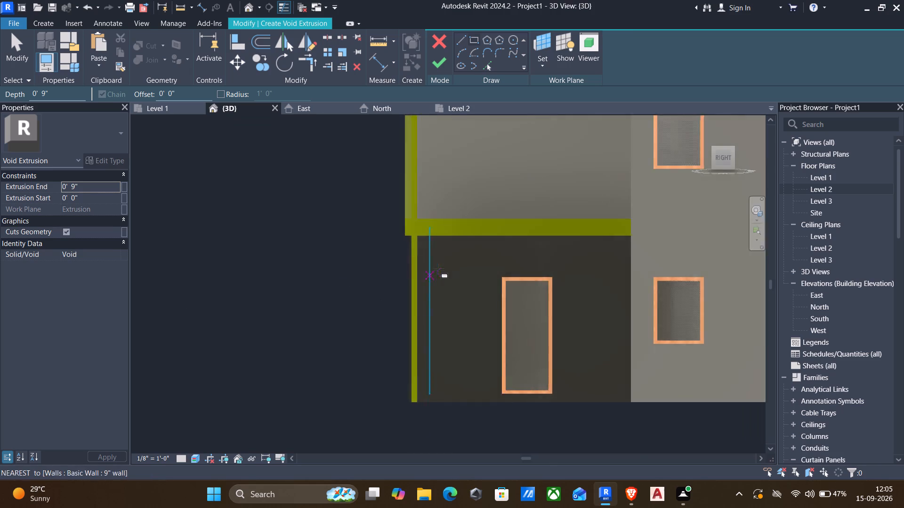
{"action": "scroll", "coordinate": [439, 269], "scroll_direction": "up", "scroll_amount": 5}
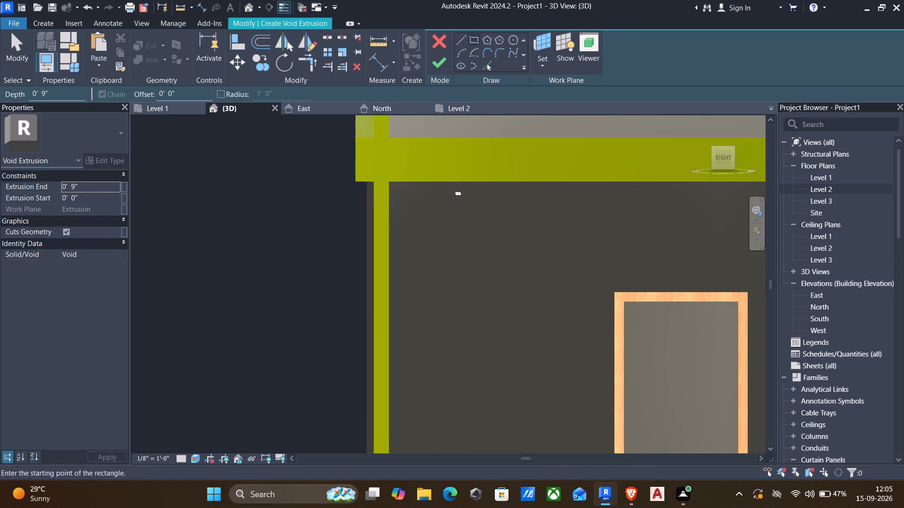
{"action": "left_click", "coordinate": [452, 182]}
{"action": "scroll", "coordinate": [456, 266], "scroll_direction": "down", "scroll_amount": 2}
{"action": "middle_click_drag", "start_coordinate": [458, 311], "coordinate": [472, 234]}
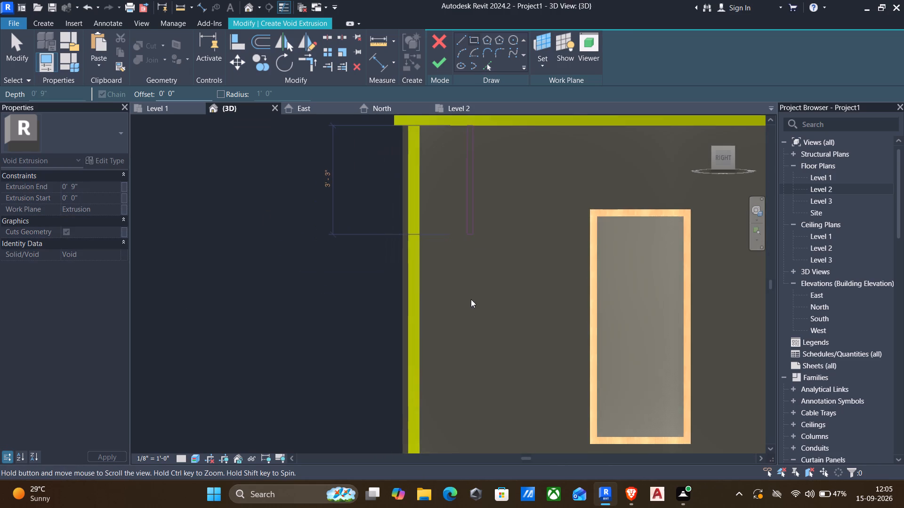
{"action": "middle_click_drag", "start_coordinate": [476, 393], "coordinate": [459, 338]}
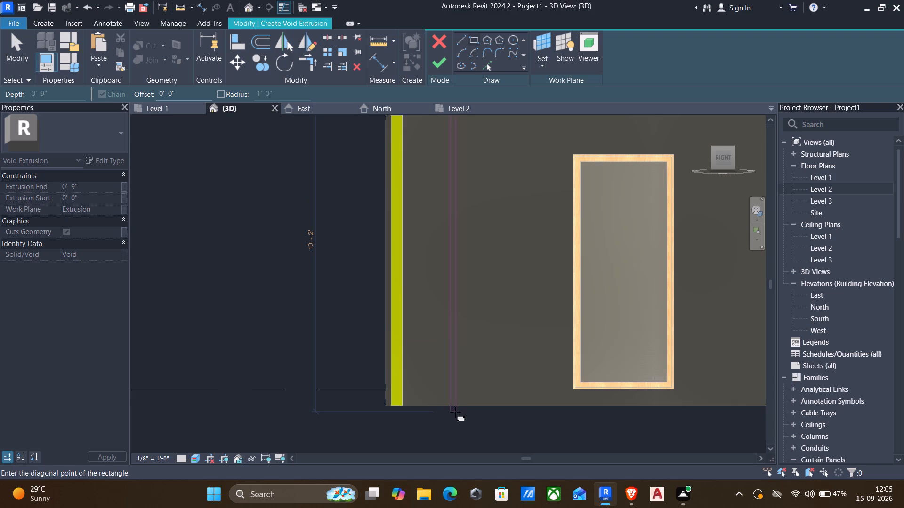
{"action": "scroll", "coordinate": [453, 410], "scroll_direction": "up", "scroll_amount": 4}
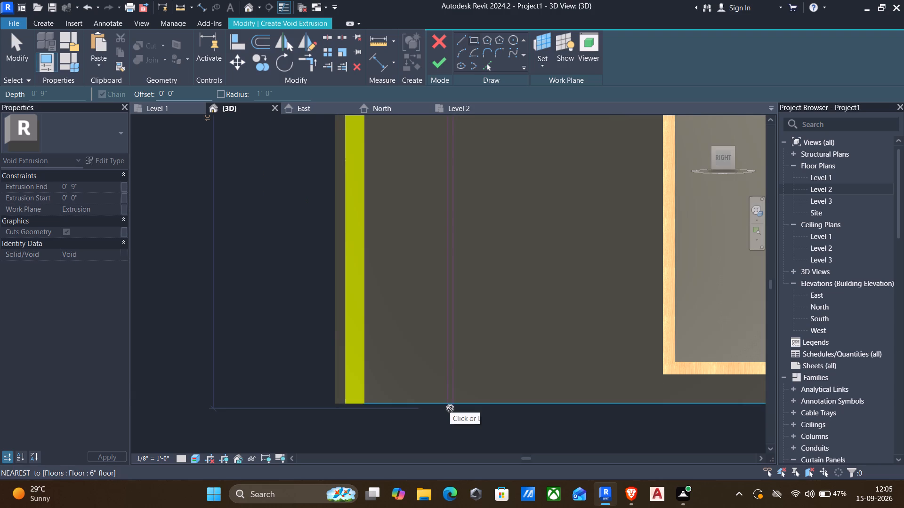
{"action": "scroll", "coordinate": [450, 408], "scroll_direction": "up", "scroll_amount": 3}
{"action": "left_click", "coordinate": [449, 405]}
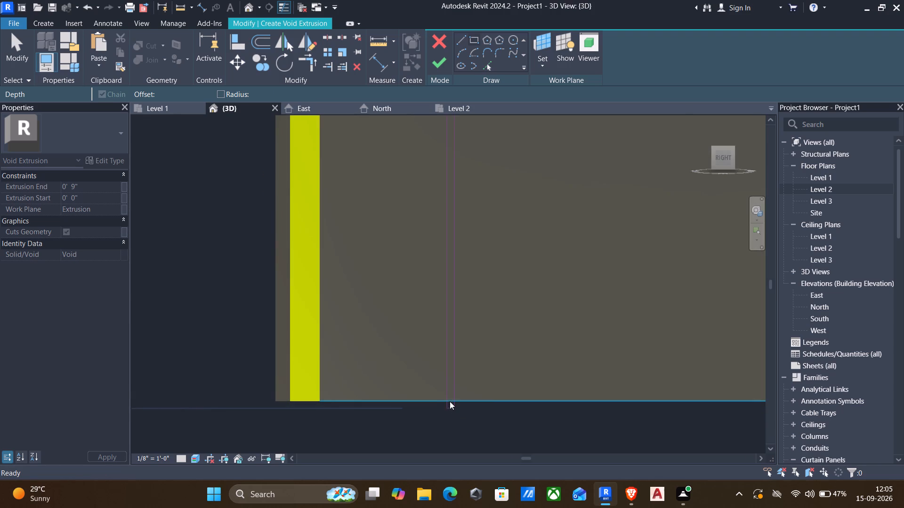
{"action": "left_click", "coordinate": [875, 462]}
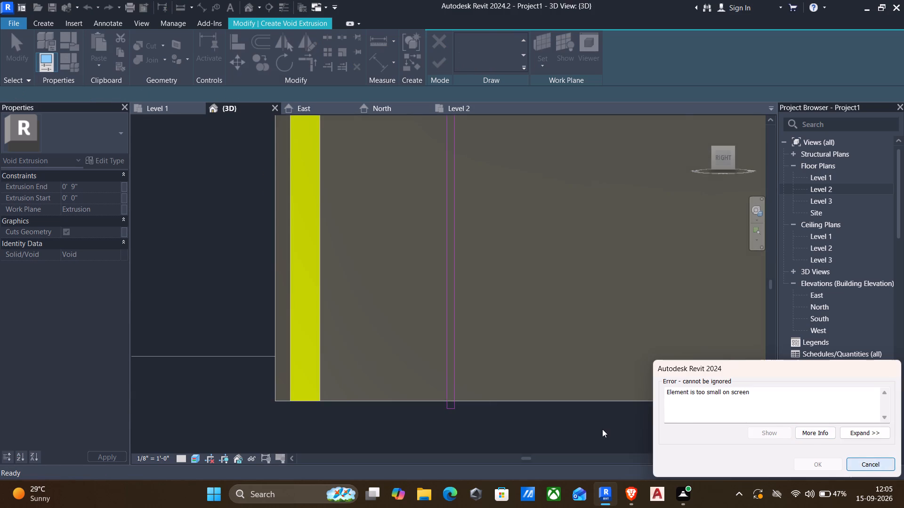
Sketch a rectangle about 4.8" wide and 10' tall beside the corner column, from the beam's underside to the wall base.
{"action": "scroll", "coordinate": [472, 367], "scroll_direction": "down", "scroll_amount": 2}
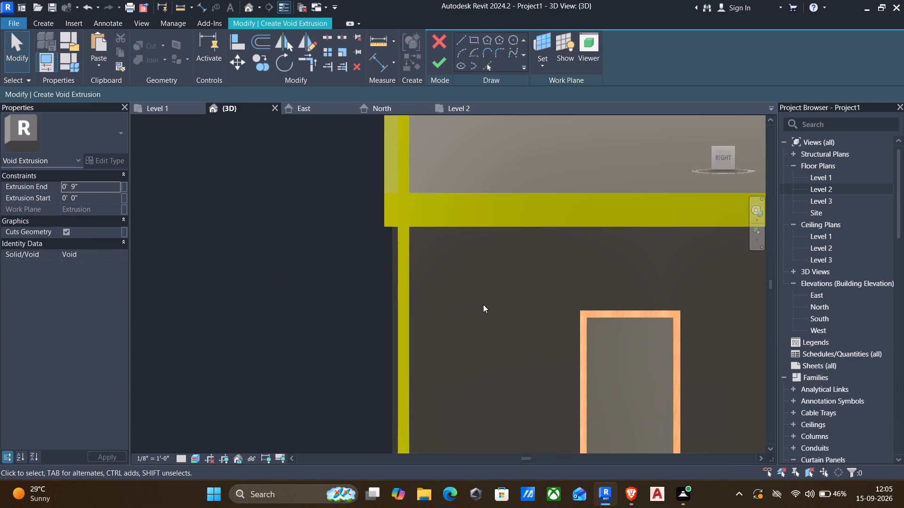
{"action": "left_click", "coordinate": [472, 39]}
{"action": "left_click", "coordinate": [460, 230]}
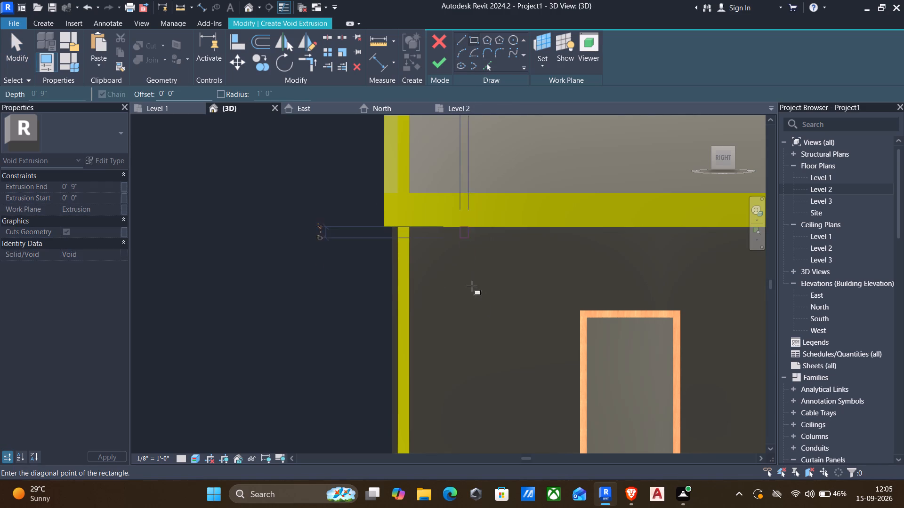
{"action": "scroll", "coordinate": [487, 326], "scroll_direction": "down", "scroll_amount": 1}
{"action": "middle_click_drag", "start_coordinate": [481, 356], "coordinate": [477, 285]}
{"action": "middle_click_drag", "start_coordinate": [468, 365], "coordinate": [470, 275]}
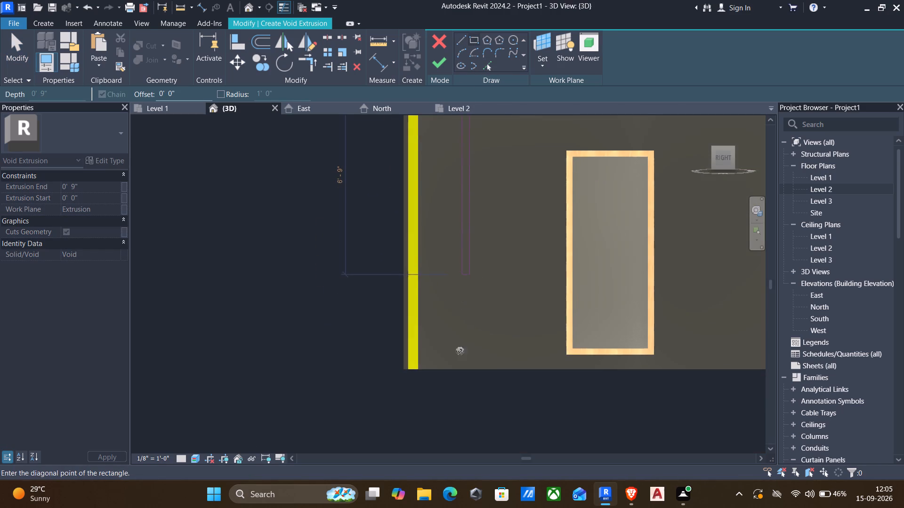
{"action": "scroll", "coordinate": [472, 371], "scroll_direction": "up", "scroll_amount": 10}
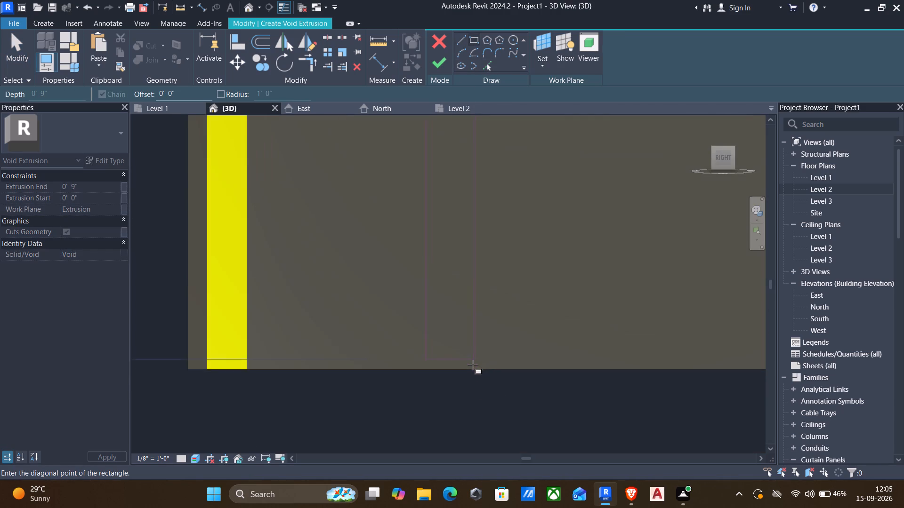
{"action": "left_click", "coordinate": [473, 365]}
{"action": "scroll", "coordinate": [465, 367], "scroll_direction": "down", "scroll_amount": 3}
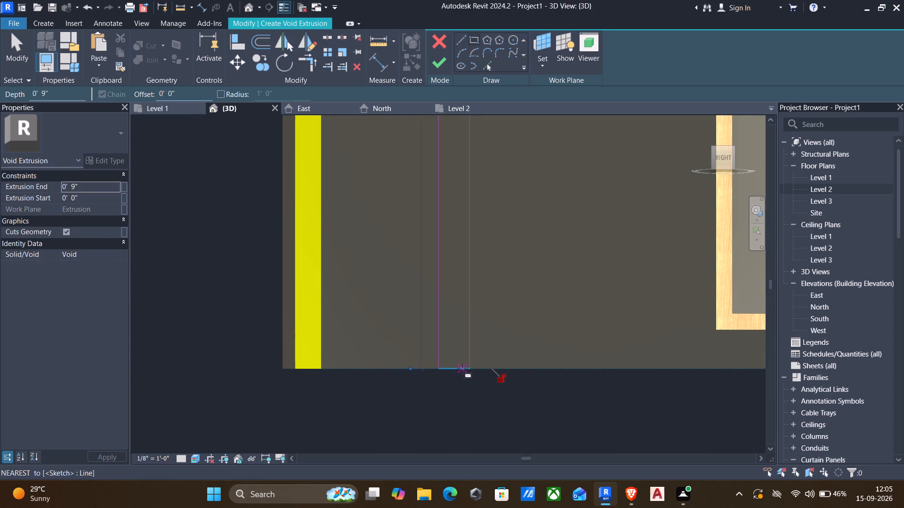
{"action": "key", "text": "Escape"}
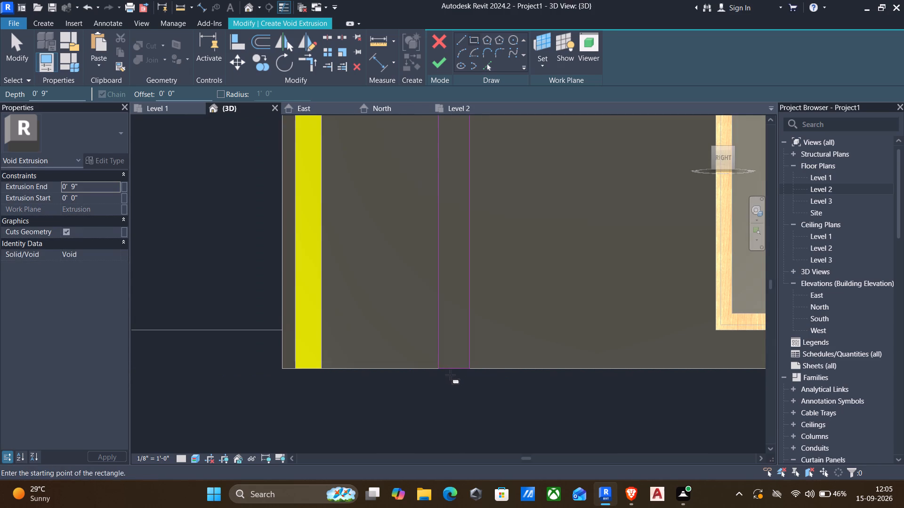
{"action": "key", "text": "Escape"}
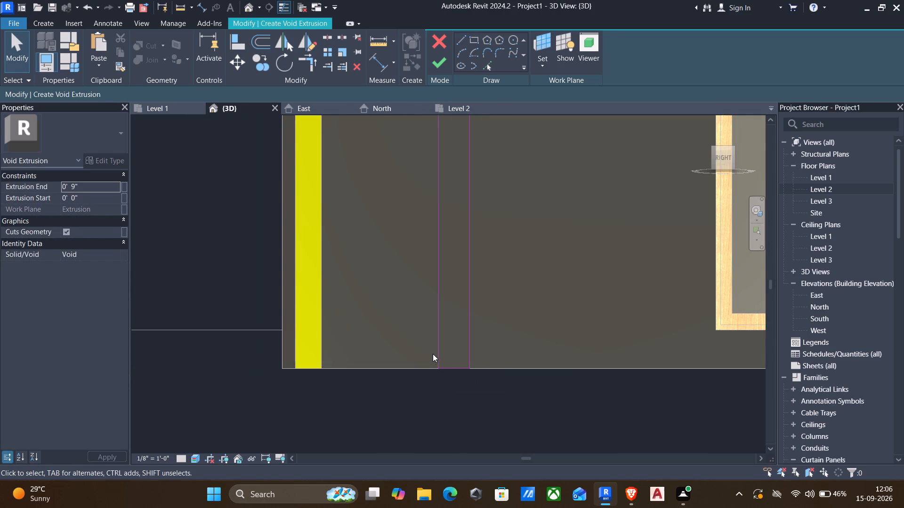
Set the width of the tall rectangle to 0.5" by repositioning its long edge nearest the corner column.
{"action": "left_click", "coordinate": [437, 351]}
{"action": "scroll", "coordinate": [421, 336], "scroll_direction": "down", "scroll_amount": 5}
{"action": "scroll", "coordinate": [400, 269], "scroll_direction": "down", "scroll_amount": 1}
{"action": "scroll", "coordinate": [438, 351], "scroll_direction": "up", "scroll_amount": 1}
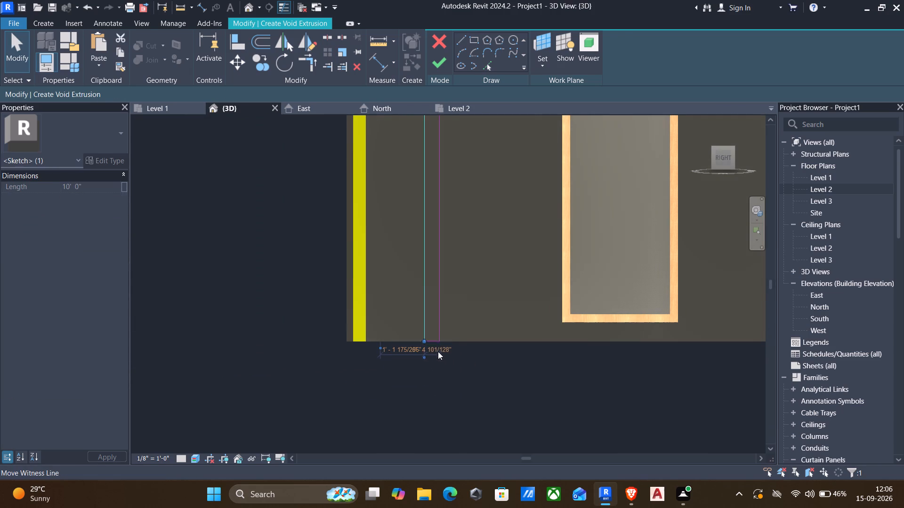
{"action": "left_click", "coordinate": [433, 349]}
{"action": "type", "text": "0."}
{"action": "key", "text": "5"}
{"action": "key", "text": "shift+quotedbl"}
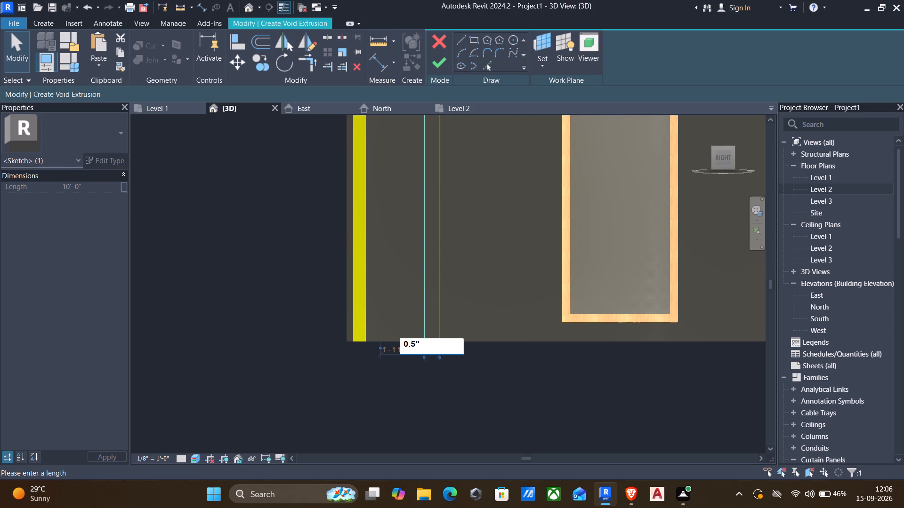
{"action": "key", "text": "Return"}
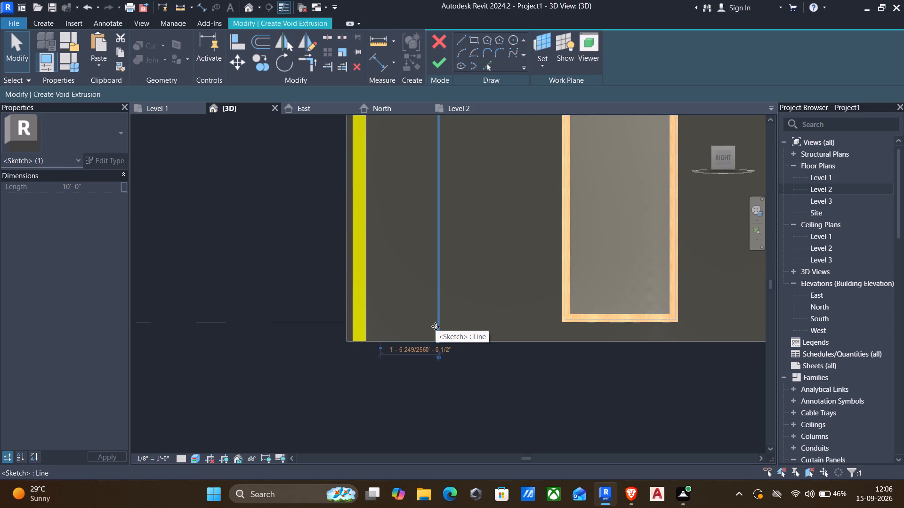
{"action": "key", "text": "Escape"}
Copy the narrow rectangle three times along the wall: one before the door opening, the second about 5' further, the third about 2'-8" beyond.
{"action": "scroll", "coordinate": [409, 304], "scroll_direction": "down", "scroll_amount": 2}
{"action": "scroll", "coordinate": [420, 207], "scroll_direction": "down", "scroll_amount": 4}
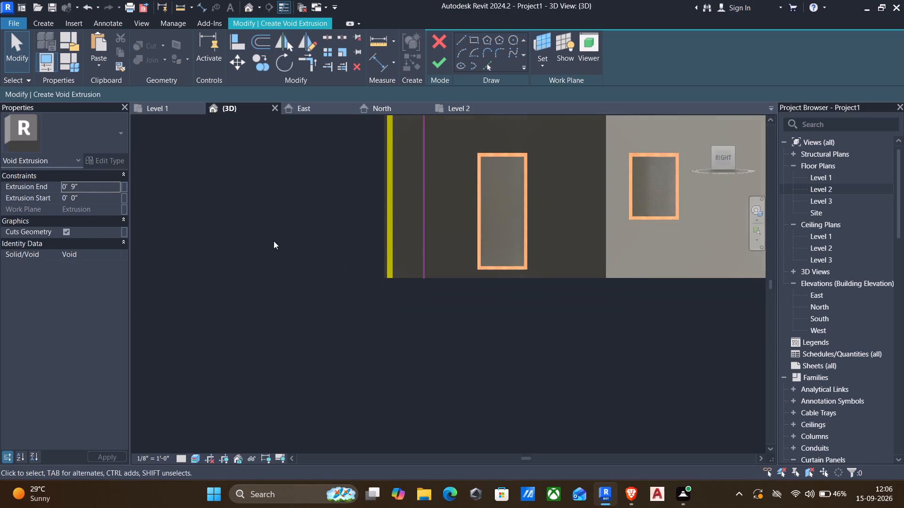
{"action": "middle_click_drag", "start_coordinate": [299, 213], "coordinate": [285, 304]}
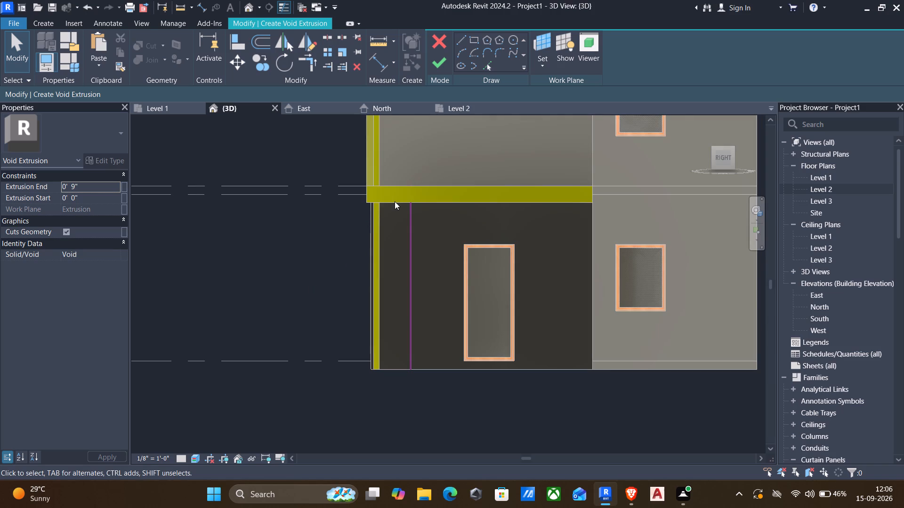
{"action": "left_click_drag", "start_coordinate": [389, 192], "coordinate": [443, 393]}
{"action": "type", "text": "co"}
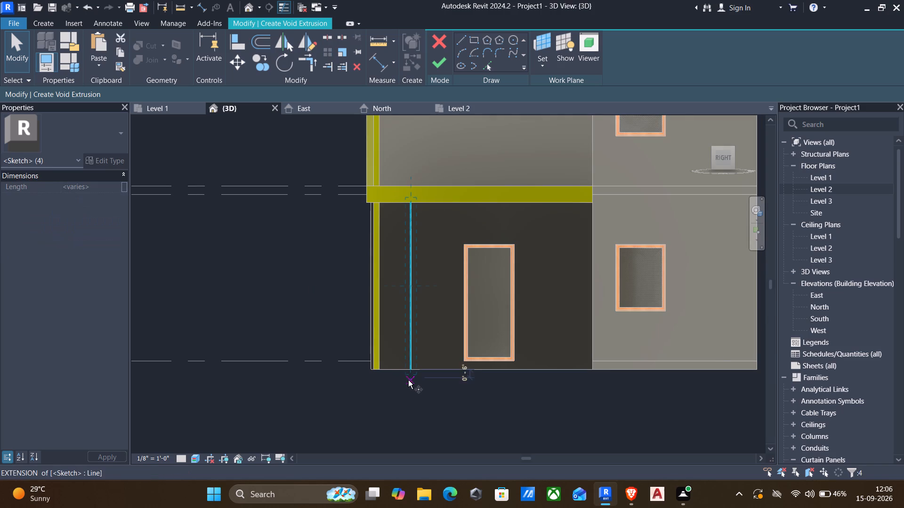
{"action": "scroll", "coordinate": [403, 199], "scroll_direction": "up", "scroll_amount": 3}
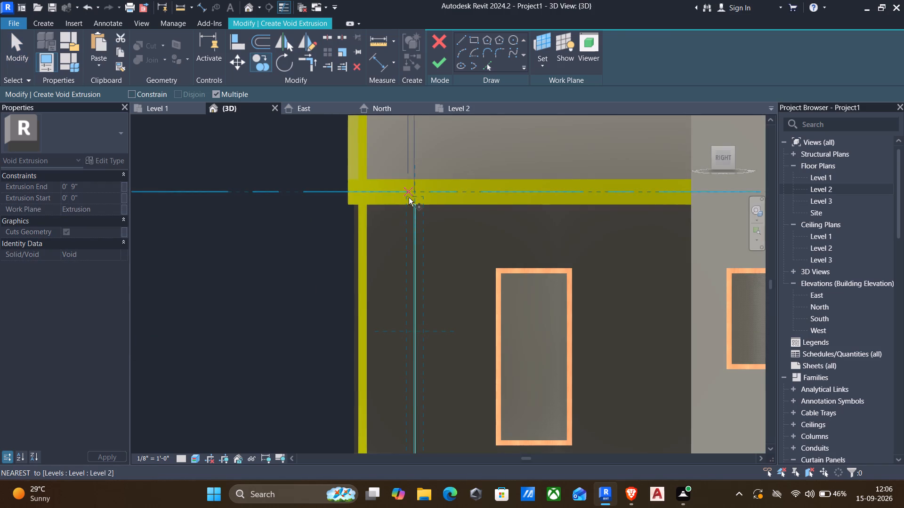
{"action": "left_click_drag", "start_coordinate": [404, 198], "coordinate": [392, 198]}
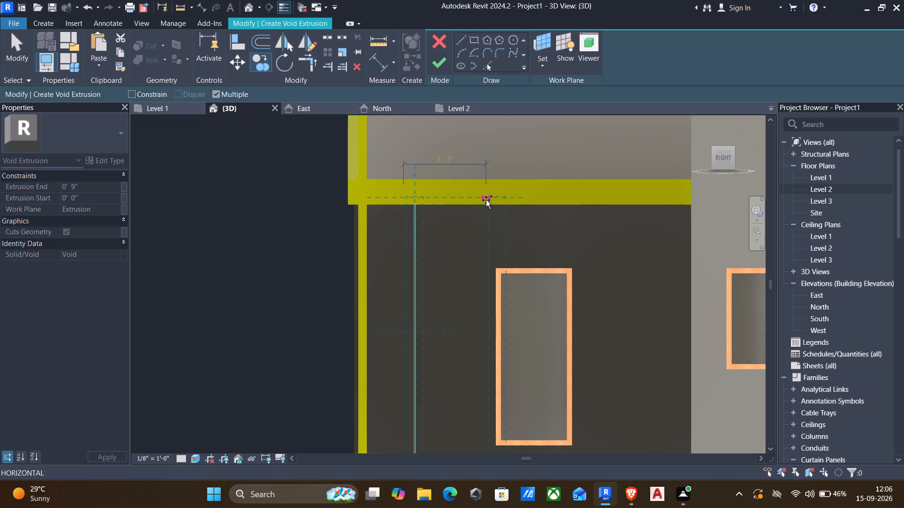
{"action": "left_click", "coordinate": [466, 200]}
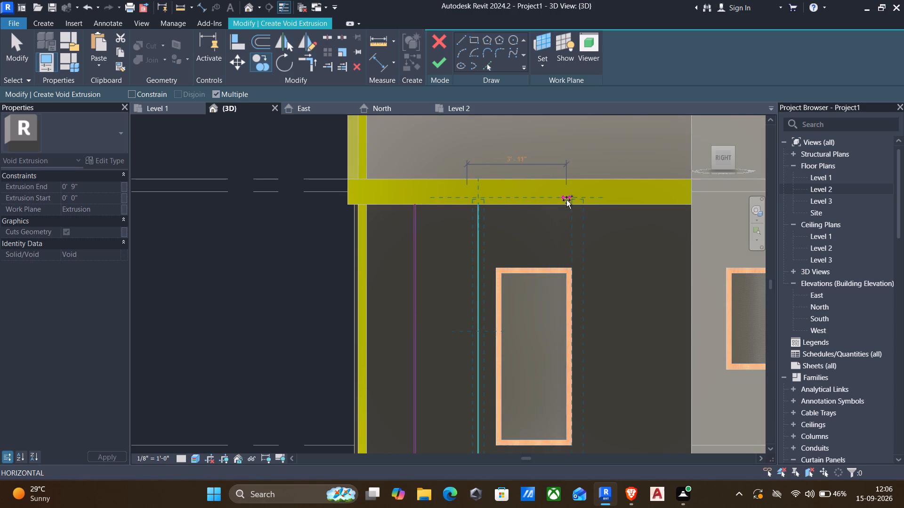
{"action": "scroll", "coordinate": [574, 200], "scroll_direction": "down", "scroll_amount": 1}
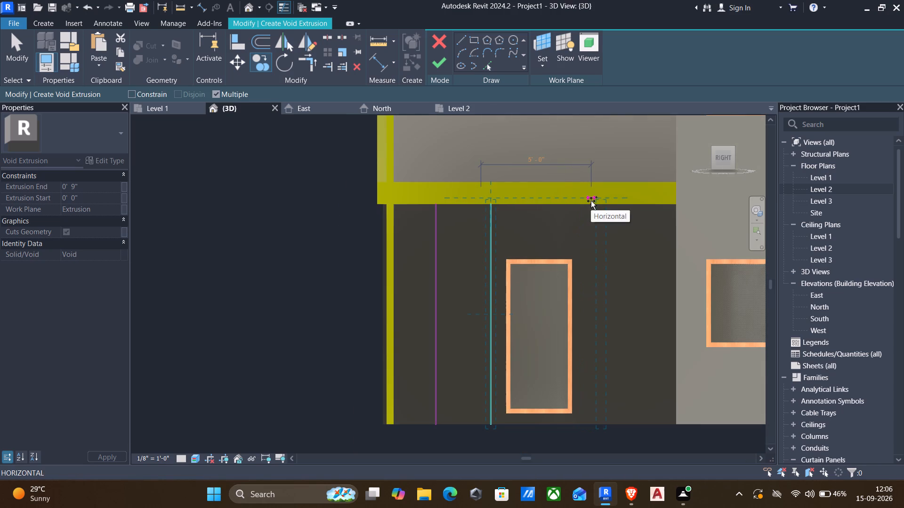
{"action": "left_click", "coordinate": [591, 201]}
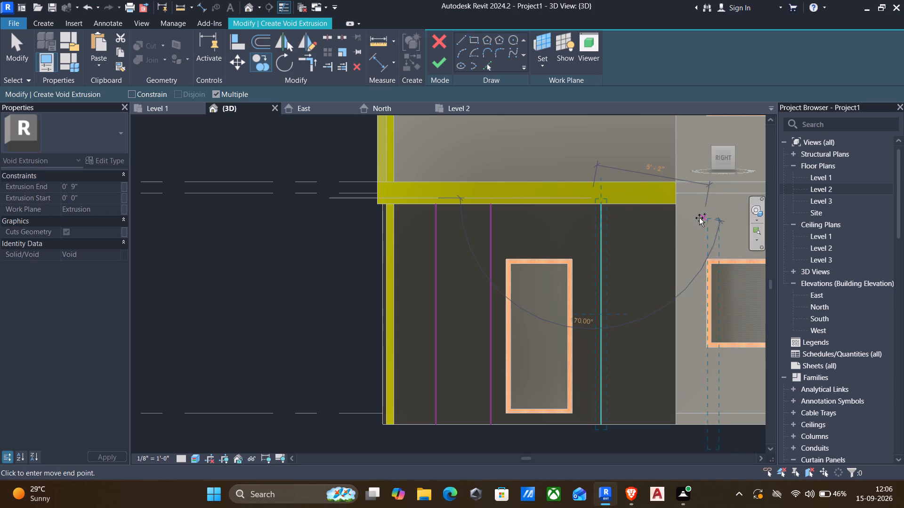
{"action": "left_click", "coordinate": [650, 202]}
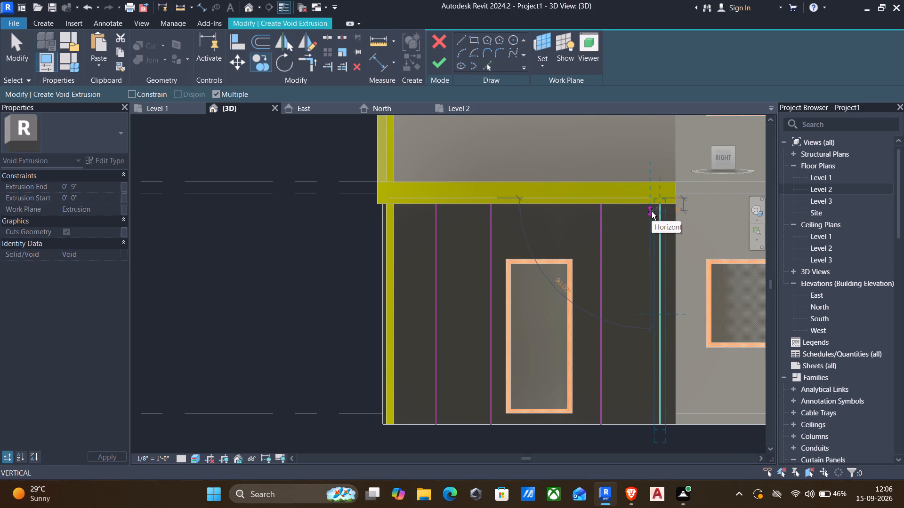
{"action": "key", "text": "Escape"}
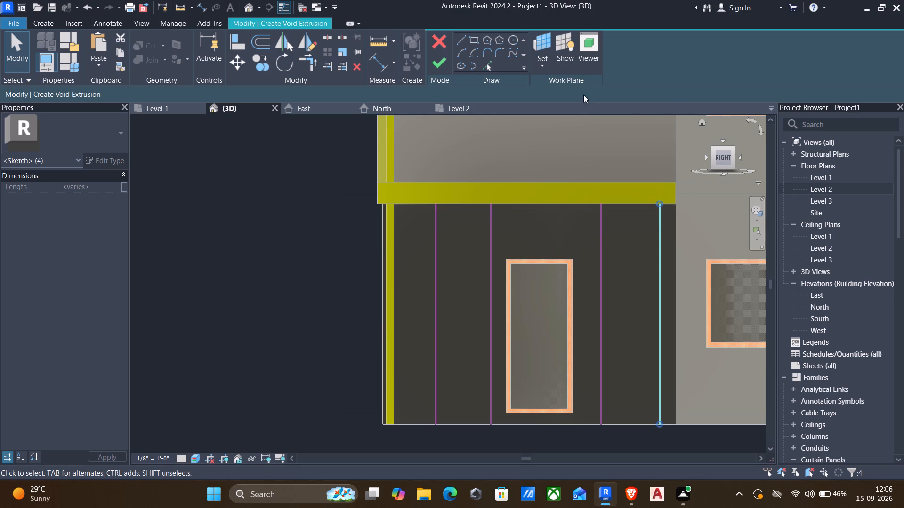
Finish the void extrusion that cuts the four vertical grooves in the ground-floor side wall, and finish the in-place model.
{"action": "left_click", "coordinate": [444, 65]}
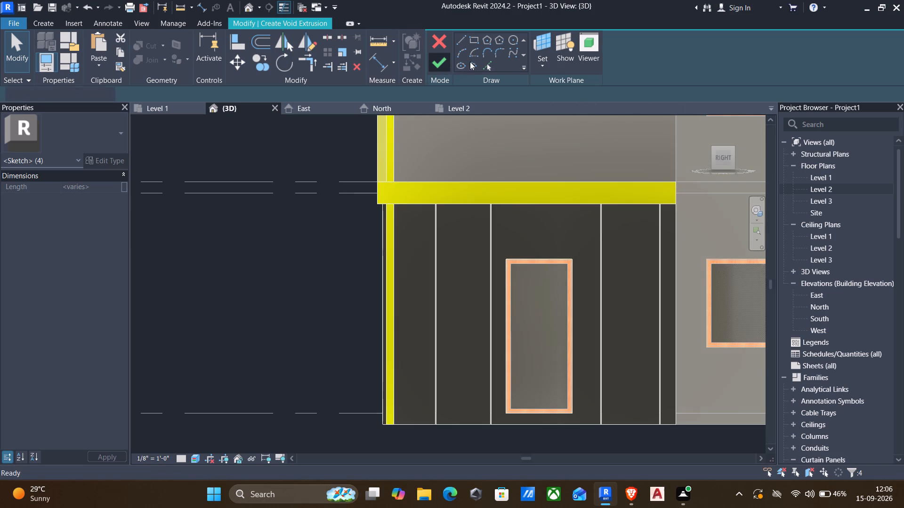
{"action": "middle_click_drag", "start_coordinate": [443, 265], "coordinate": [537, 273], "text": "shift"}
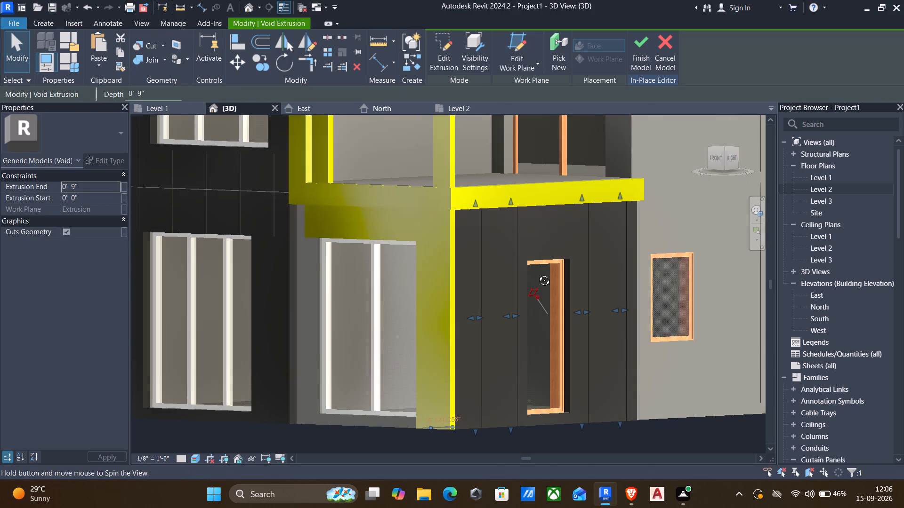
{"action": "middle_click_drag", "start_coordinate": [537, 273], "coordinate": [480, 287], "text": "shift"}
{"action": "scroll", "coordinate": [471, 284], "scroll_direction": "down", "scroll_amount": 2}
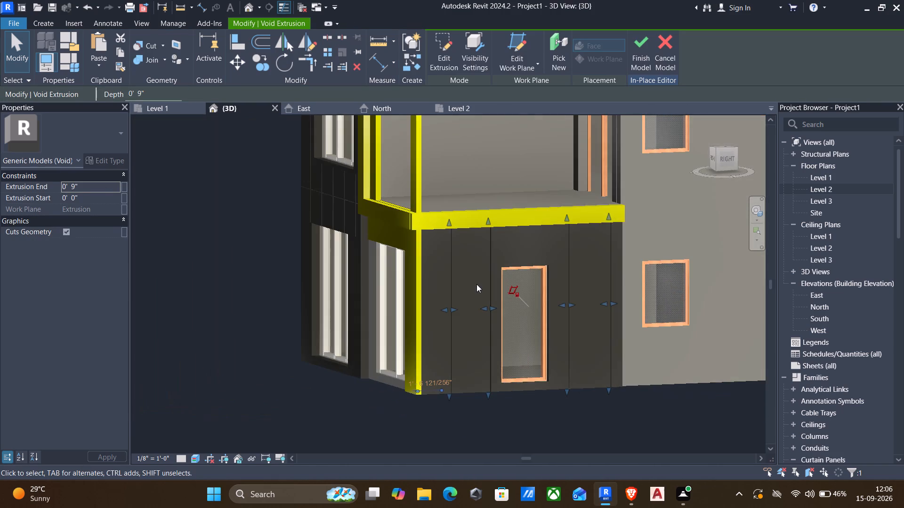
{"action": "middle_click_drag", "start_coordinate": [476, 284], "coordinate": [403, 299]}
{"action": "middle_click_drag", "start_coordinate": [449, 288], "coordinate": [476, 260]}
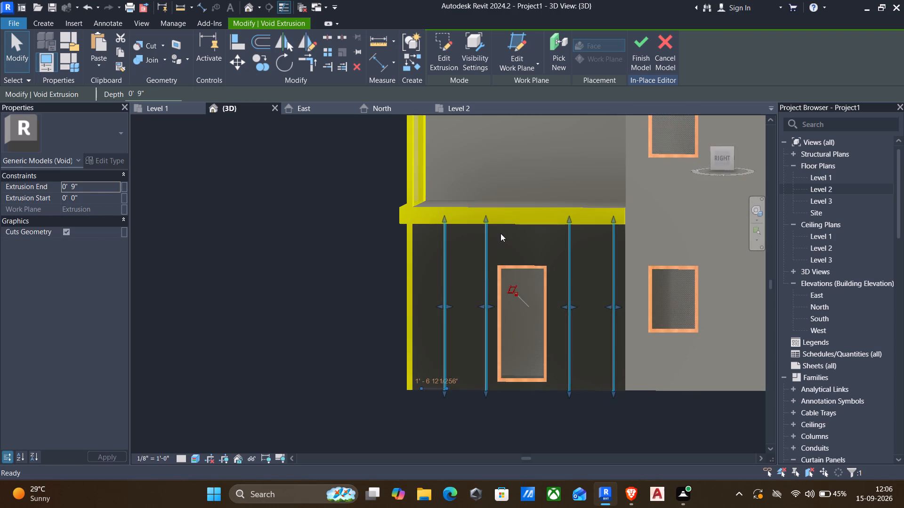
{"action": "middle_click_drag", "start_coordinate": [743, 308], "coordinate": [505, 261]}
{"action": "scroll", "coordinate": [390, 275], "scroll_direction": "down", "scroll_amount": 3}
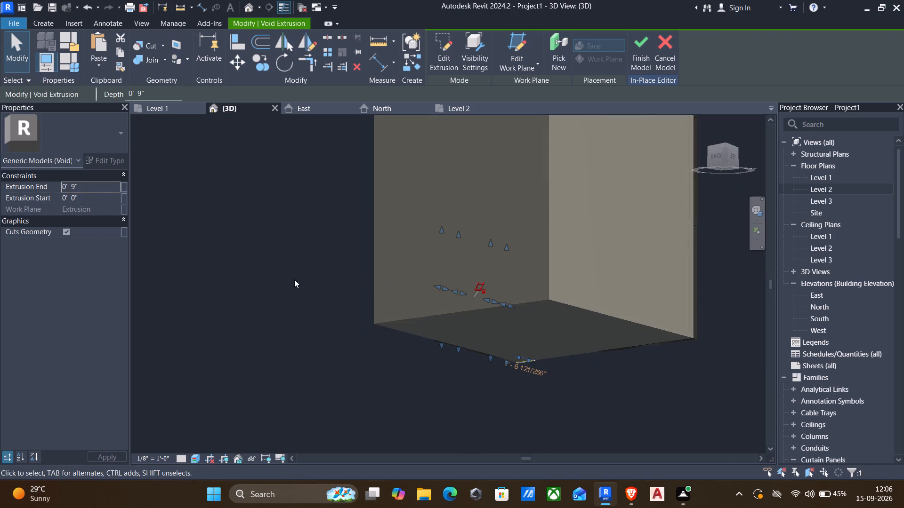
{"action": "middle_click_drag", "start_coordinate": [289, 272], "coordinate": [337, 308], "text": "shift"}
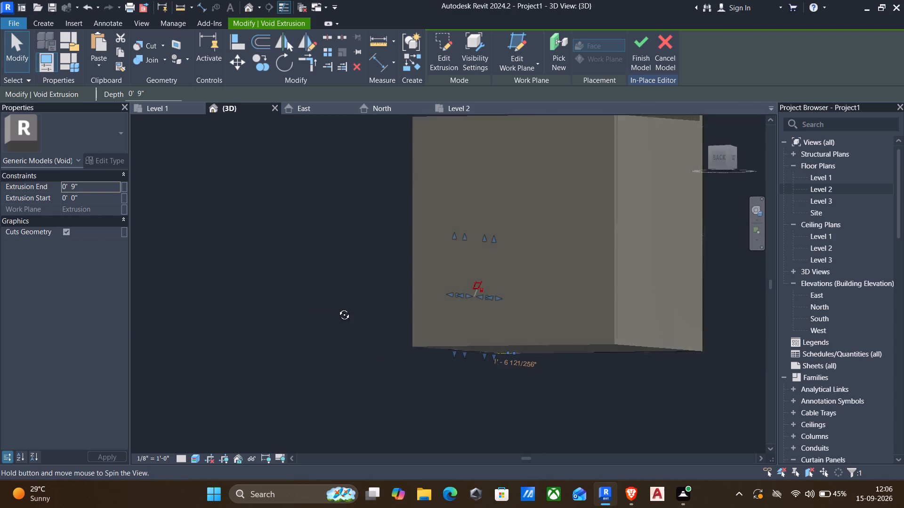
{"action": "middle_click_drag", "start_coordinate": [337, 308], "coordinate": [518, 333], "text": "shift"}
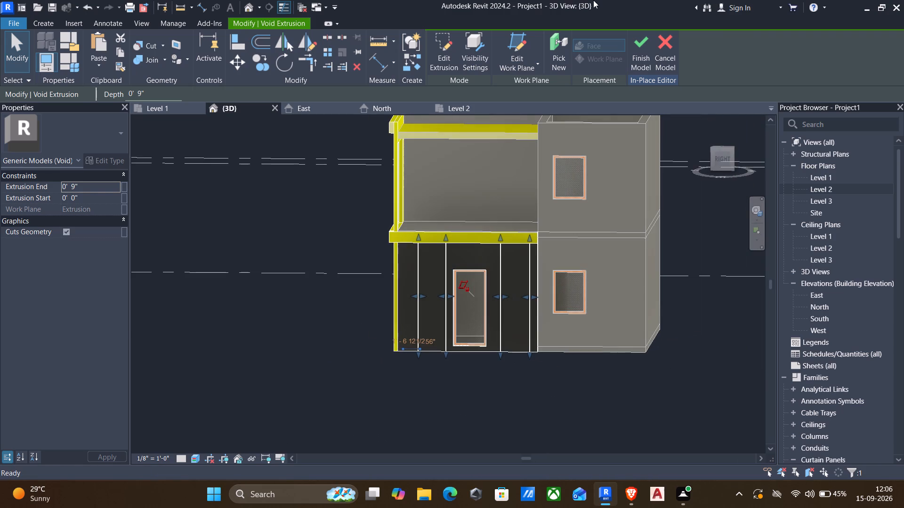
{"action": "left_click", "coordinate": [641, 49]}
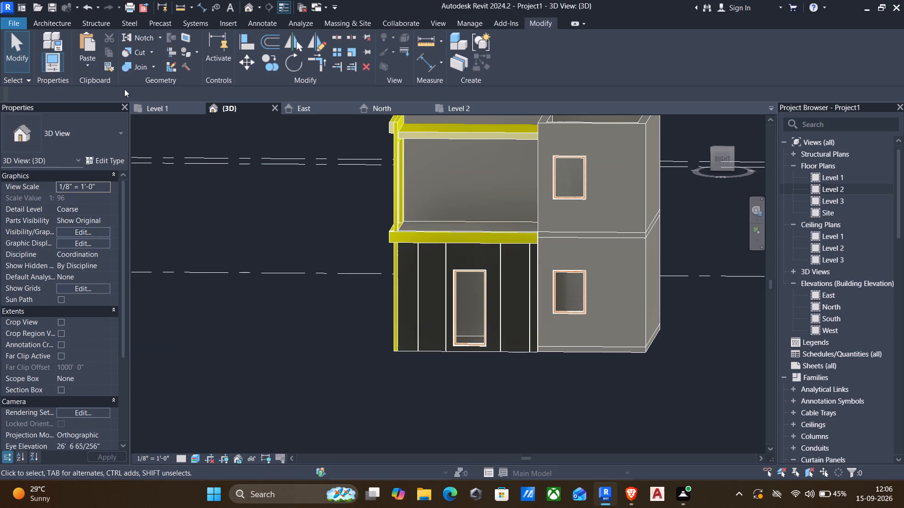
Reopen the facade generic model for in-place editing and start a void extrusion with the dark side wall's face as work plane.
{"action": "left_click", "coordinate": [444, 267]}
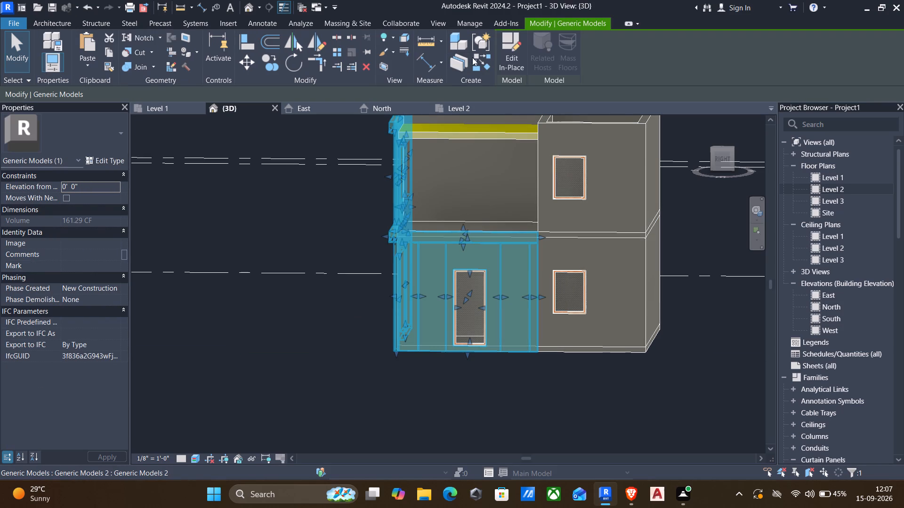
{"action": "left_click", "coordinate": [508, 55]}
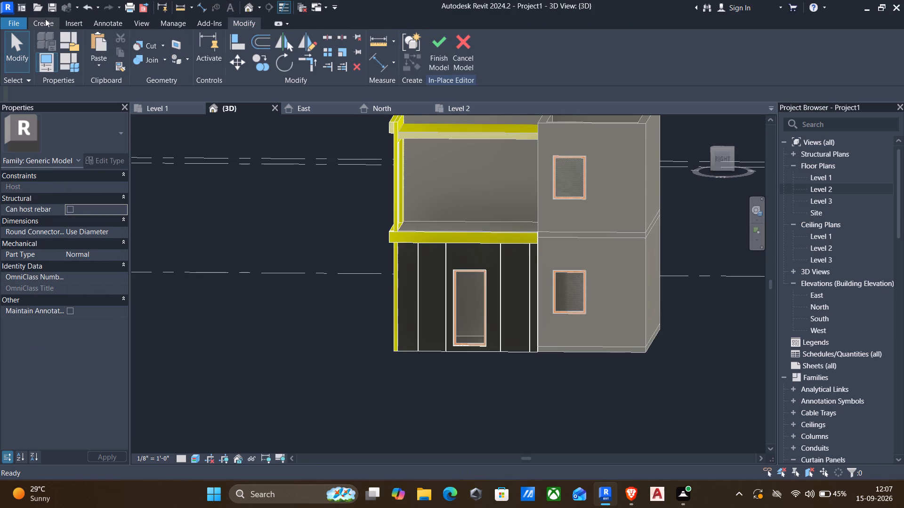
{"action": "left_click", "coordinate": [45, 19]}
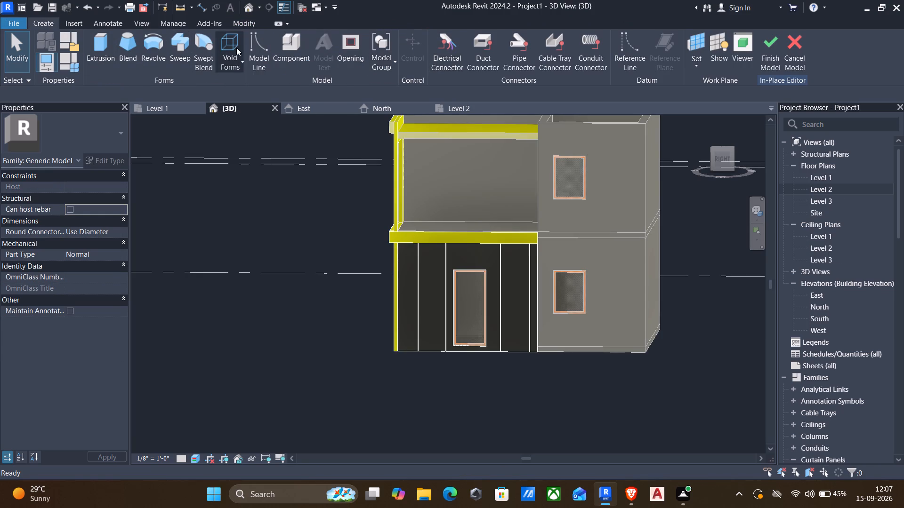
{"action": "left_click", "coordinate": [234, 47]}
{"action": "left_click", "coordinate": [258, 85]}
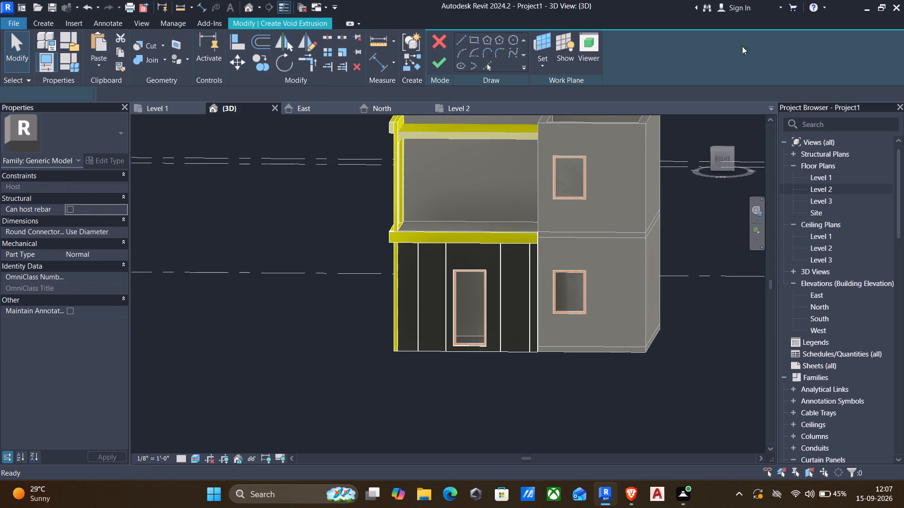
{"action": "left_click", "coordinate": [547, 63]}
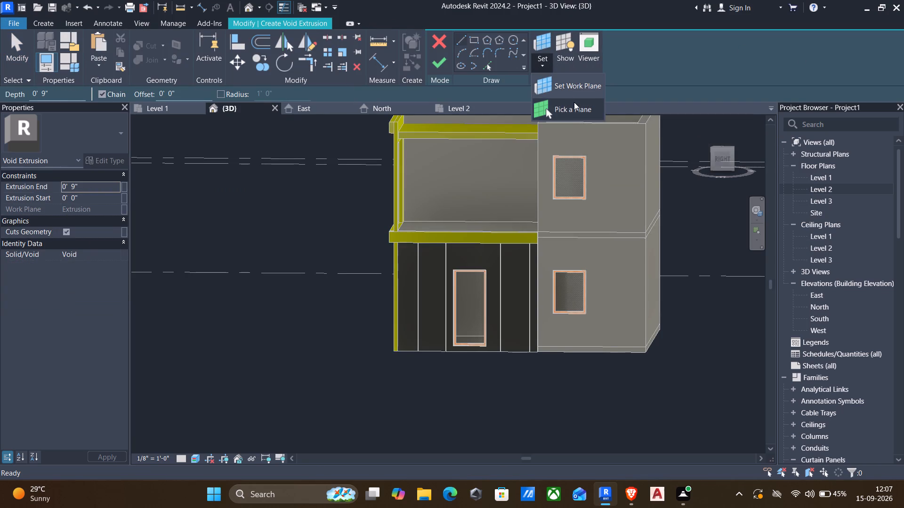
{"action": "left_click", "coordinate": [574, 108]}
{"action": "scroll", "coordinate": [515, 222], "scroll_direction": "up", "scroll_amount": 4}
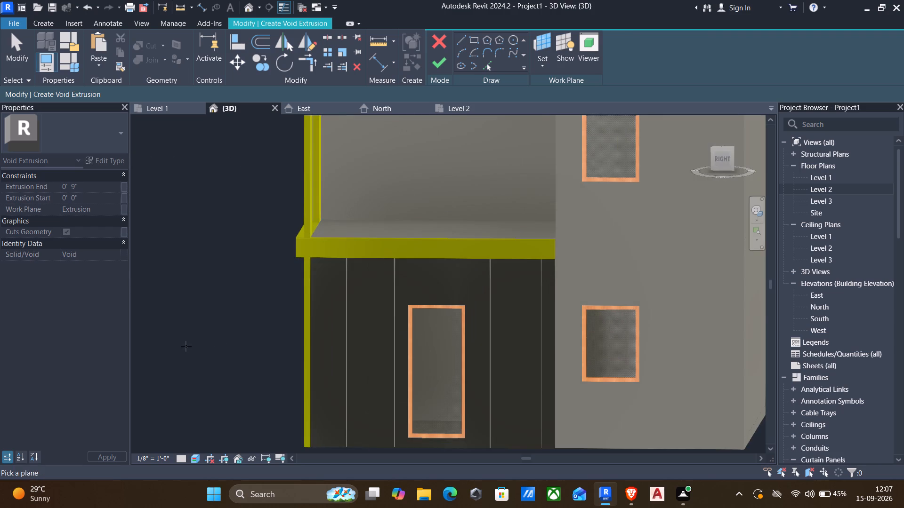
{"action": "left_click", "coordinate": [325, 258]}
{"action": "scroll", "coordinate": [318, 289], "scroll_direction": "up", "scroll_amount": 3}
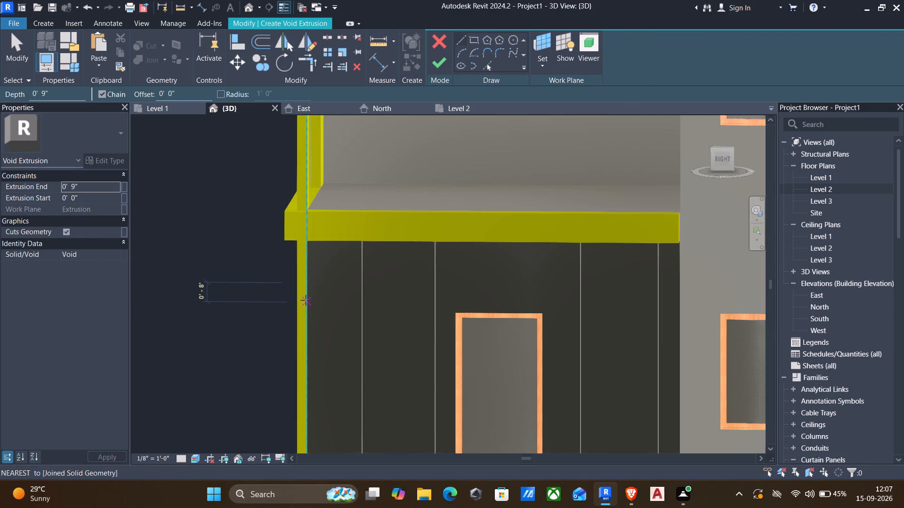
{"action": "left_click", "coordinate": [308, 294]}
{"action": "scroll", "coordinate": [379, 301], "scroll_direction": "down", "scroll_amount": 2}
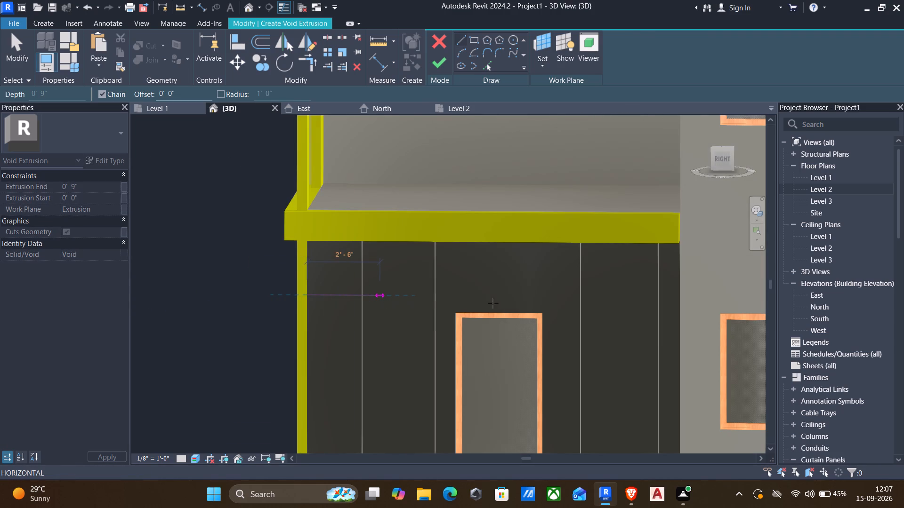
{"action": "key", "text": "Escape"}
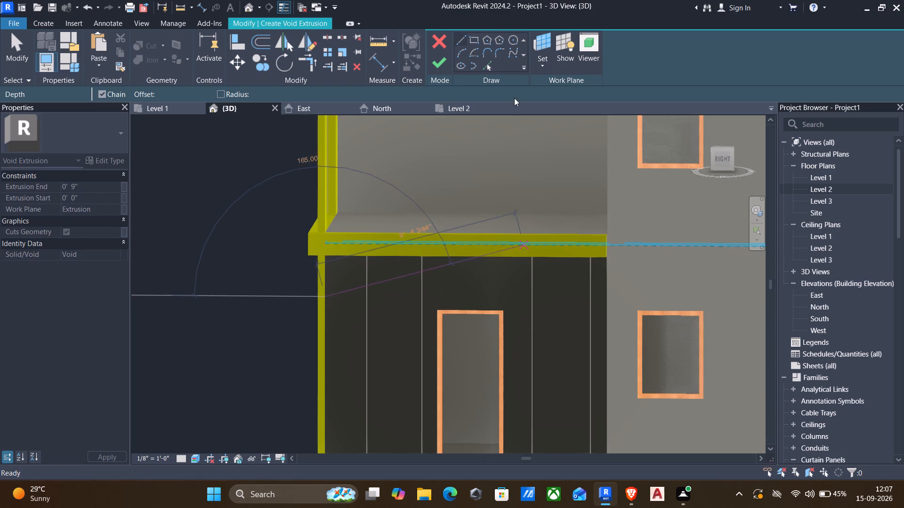
Sketch a horizontal rectangle about 12'-9.5" long and 3" tall above the door opening, from the corner column to the dark wall's far edge.
{"action": "left_click", "coordinate": [470, 41]}
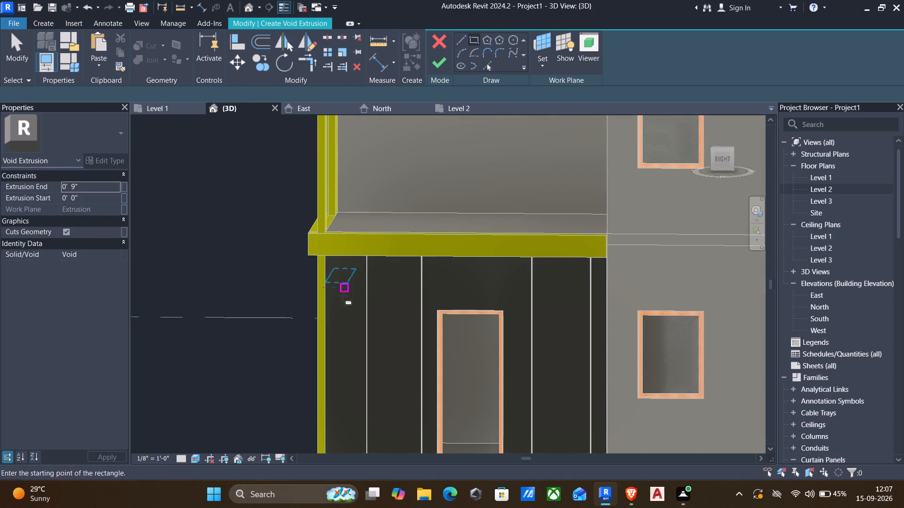
{"action": "left_click", "coordinate": [329, 293]}
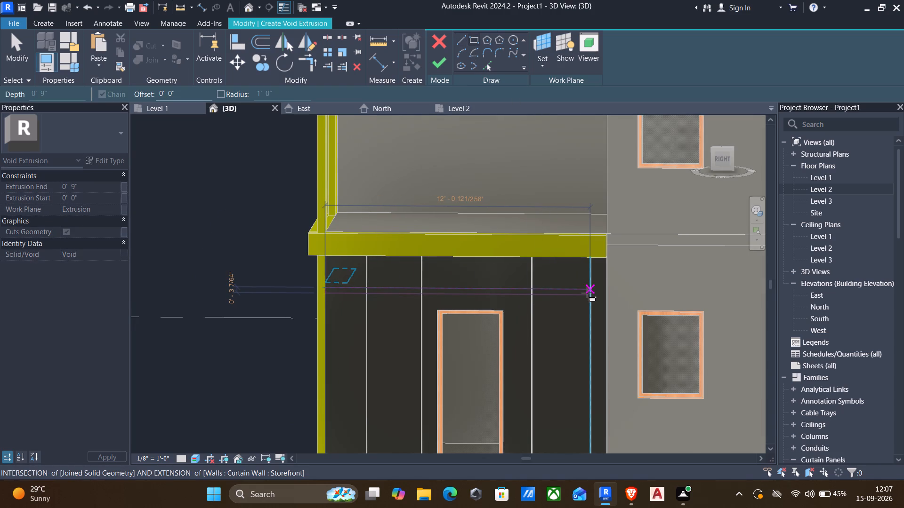
{"action": "scroll", "coordinate": [590, 293], "scroll_direction": "up", "scroll_amount": 2}
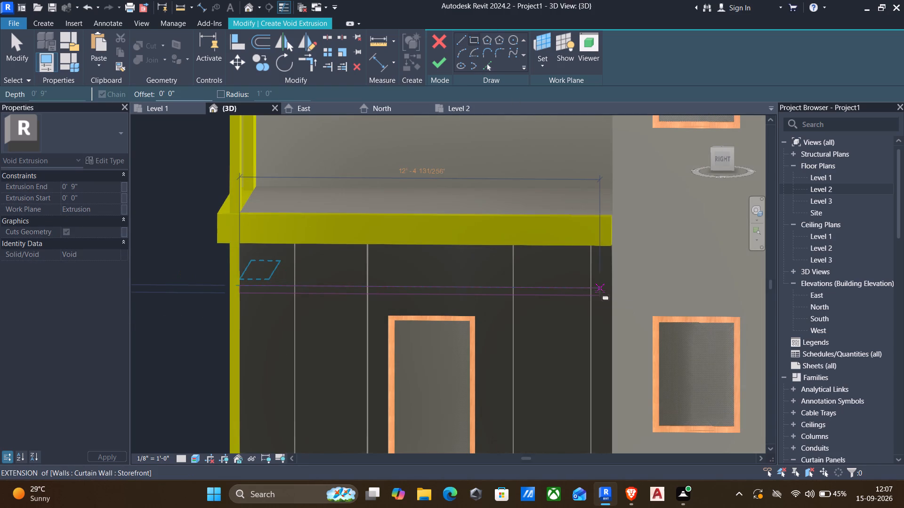
{"action": "left_click", "coordinate": [608, 284]}
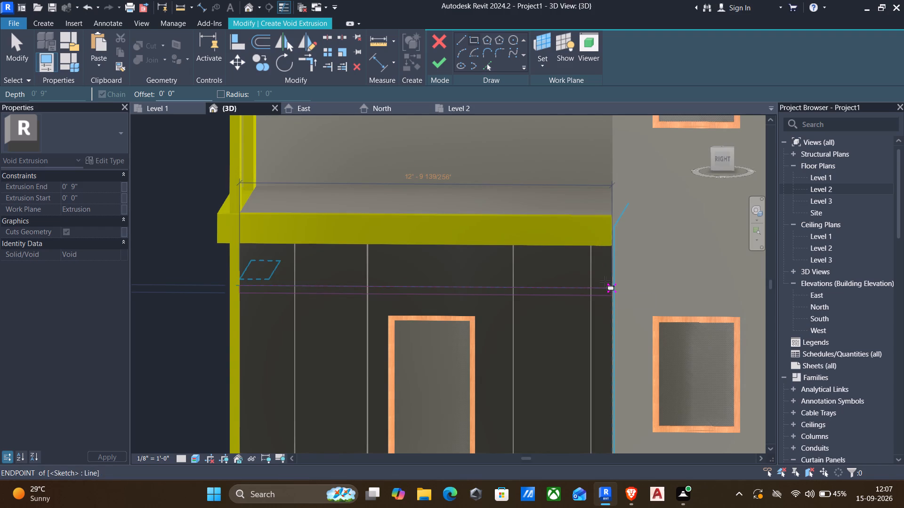
{"action": "key", "text": "Escape"}
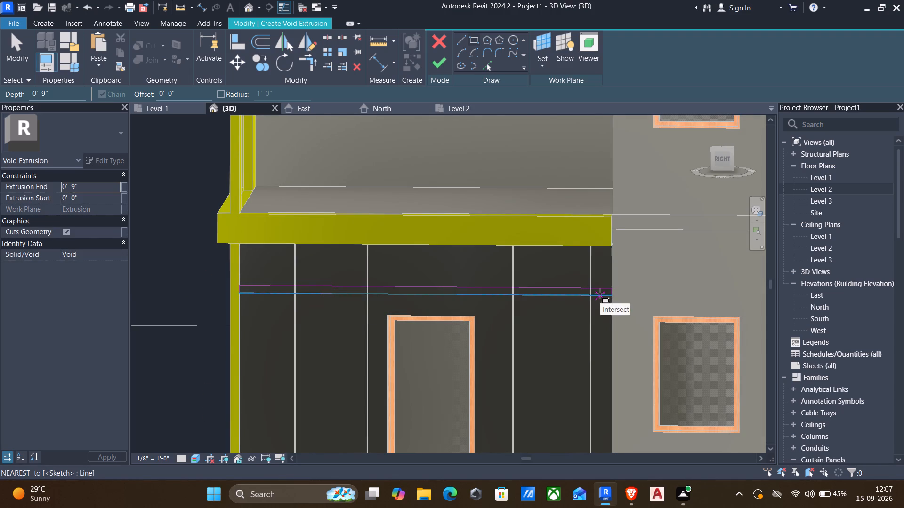
{"action": "key", "text": "Escape"}
Set the horizontal rectangle's height to 0.5" by repositioning its lower long edge.
{"action": "scroll", "coordinate": [607, 290], "scroll_direction": "up", "scroll_amount": 3}
{"action": "left_click", "coordinate": [607, 296]}
{"action": "scroll", "coordinate": [287, 294], "scroll_direction": "down", "scroll_amount": 1}
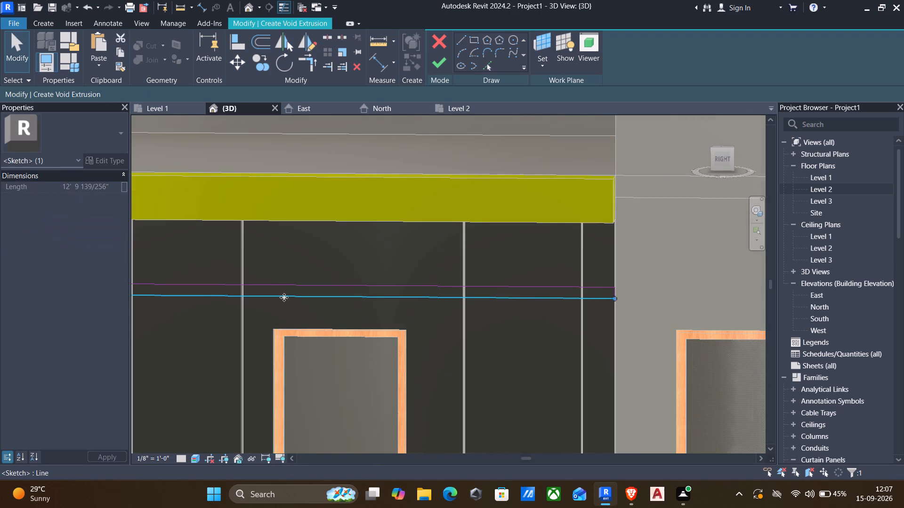
{"action": "scroll", "coordinate": [284, 297], "scroll_direction": "down", "scroll_amount": 1}
{"action": "middle_click_drag", "start_coordinate": [271, 311], "coordinate": [517, 324]}
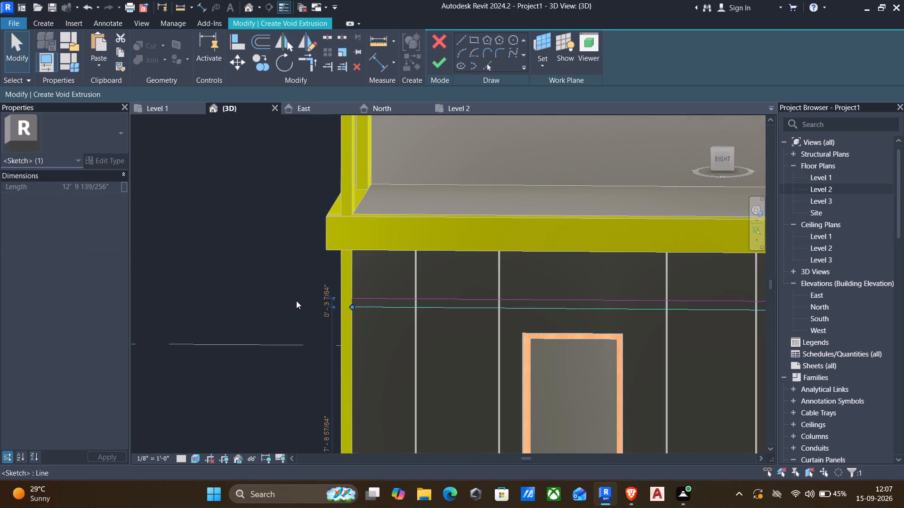
{"action": "left_click", "coordinate": [325, 300]}
{"action": "type", "text": "0."}
{"action": "key", "text": "5"}
{"action": "key", "text": "shift+quotedbl"}
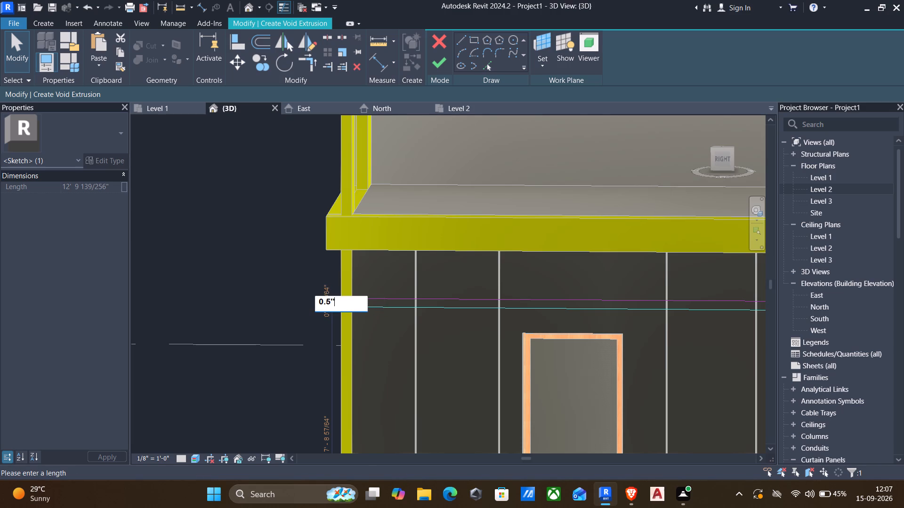
{"action": "key", "text": "Return"}
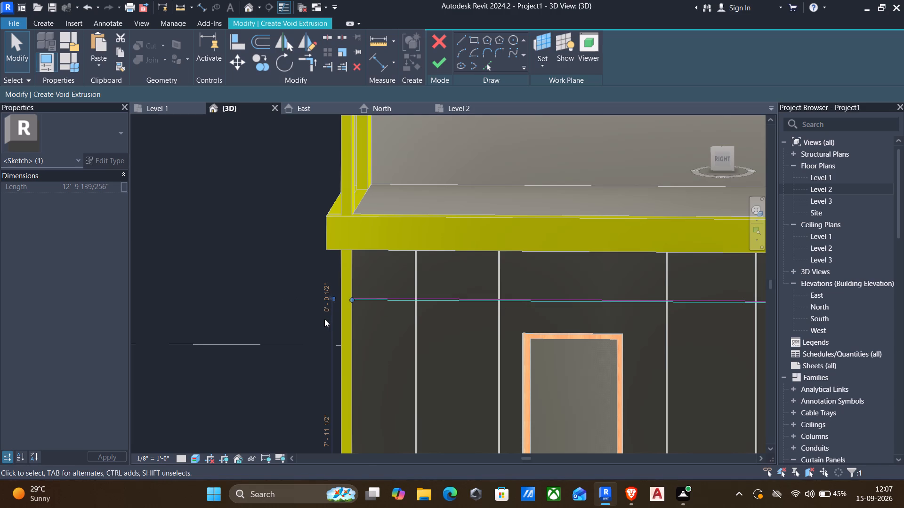
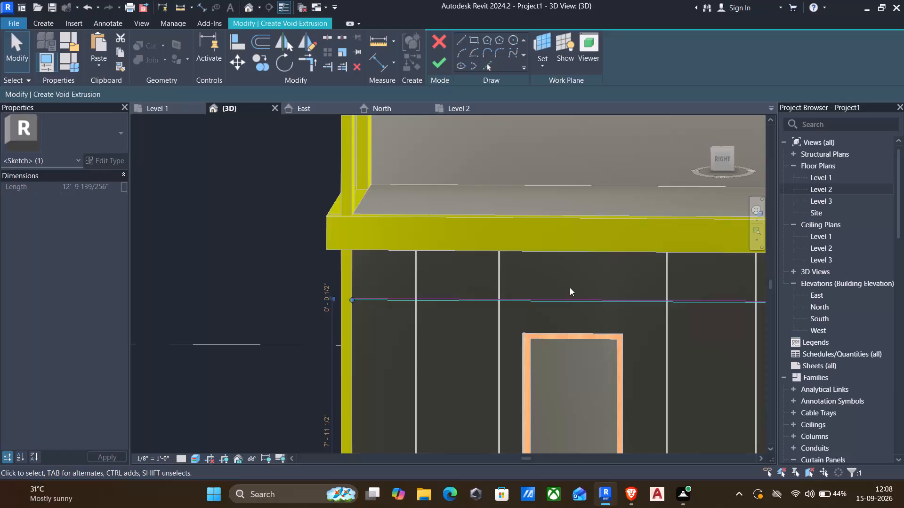
Copy the 0.5" horizontal rectangle straight down three times, spaced about 2', 2'-7" and 1'-10" apart, with constrained multiple copying.
{"action": "key", "text": "Escape"}
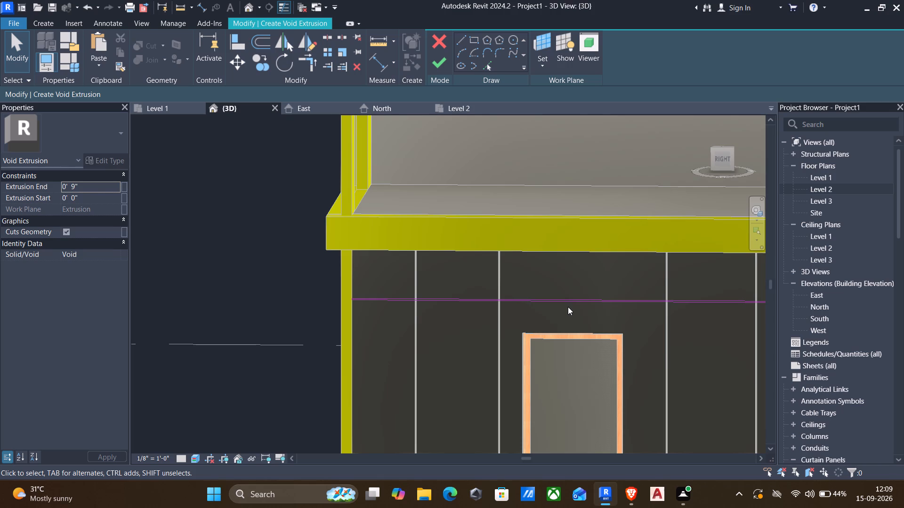
{"action": "scroll", "coordinate": [482, 293], "scroll_direction": "down", "scroll_amount": 2}
{"action": "scroll", "coordinate": [436, 325], "scroll_direction": "down", "scroll_amount": 1}
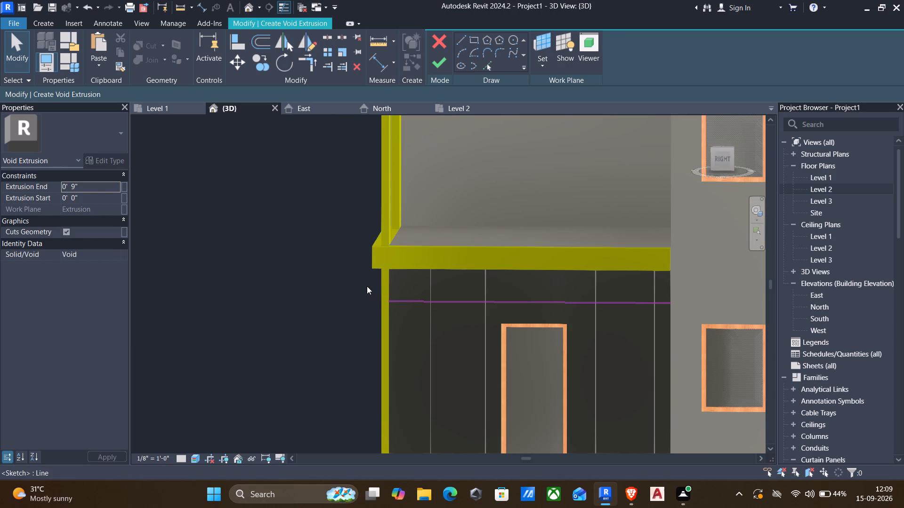
{"action": "left_click_drag", "start_coordinate": [367, 286], "coordinate": [708, 317]}
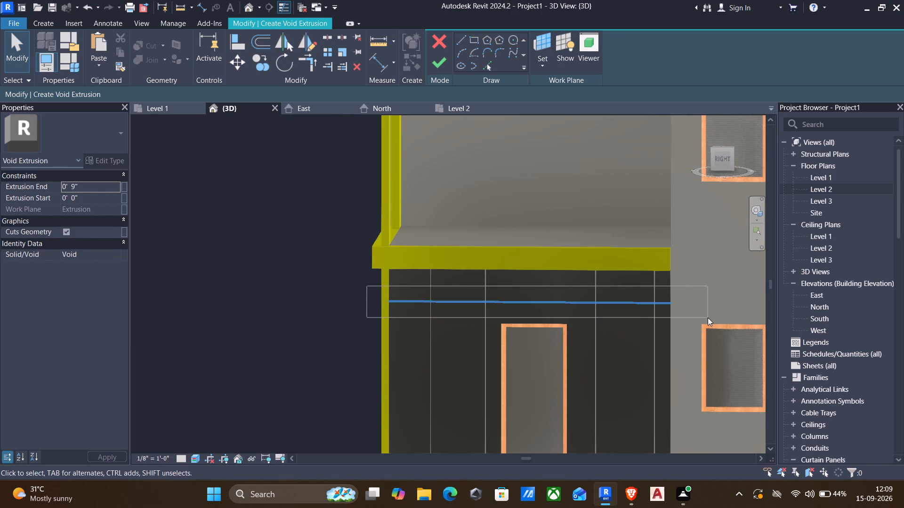
{"action": "key", "text": "c"}
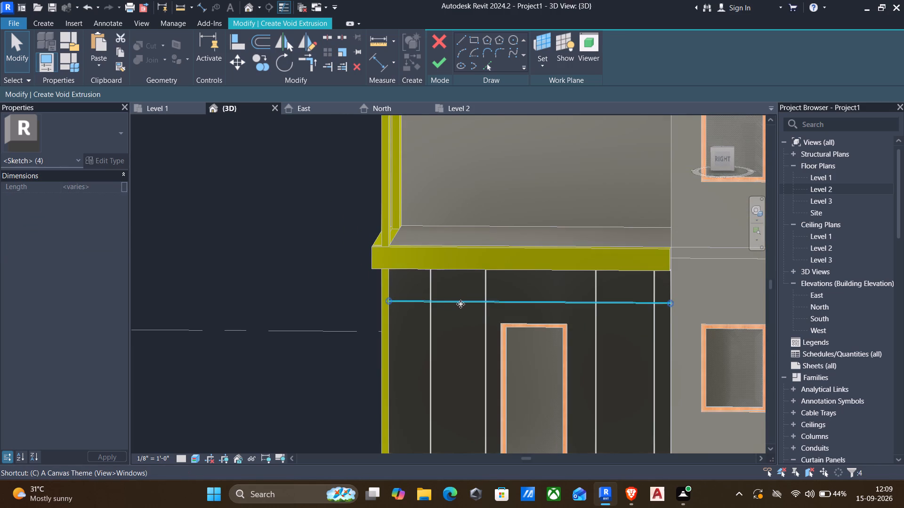
{"action": "key", "text": "o"}
{"action": "scroll", "coordinate": [376, 310], "scroll_direction": "up", "scroll_amount": 2}
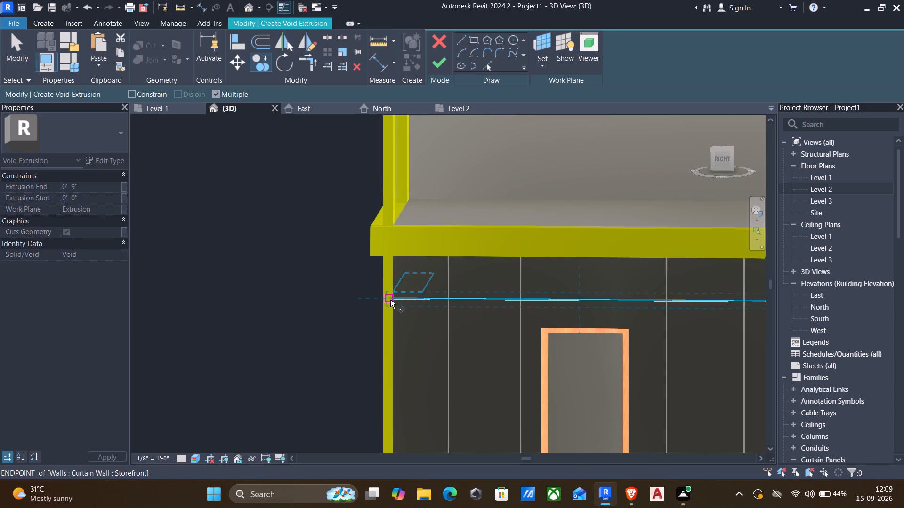
{"action": "left_click", "coordinate": [391, 300]}
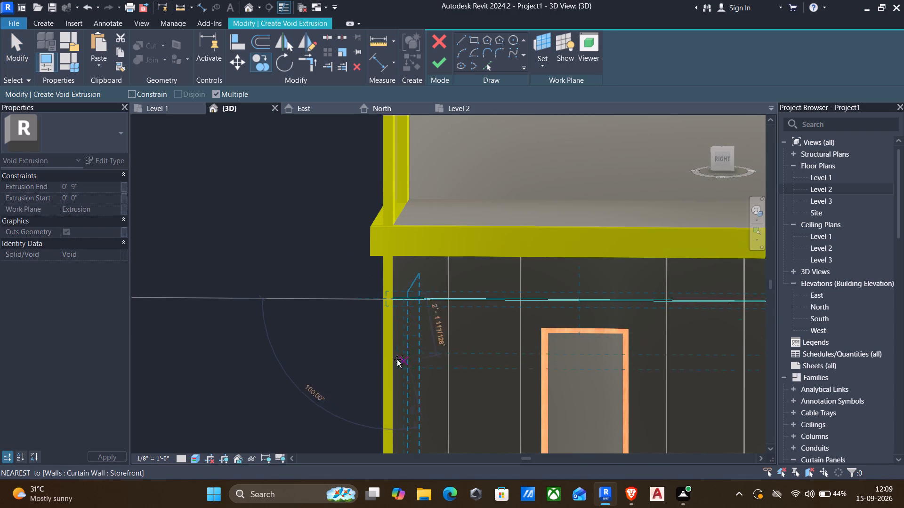
{"action": "left_click", "coordinate": [129, 92]}
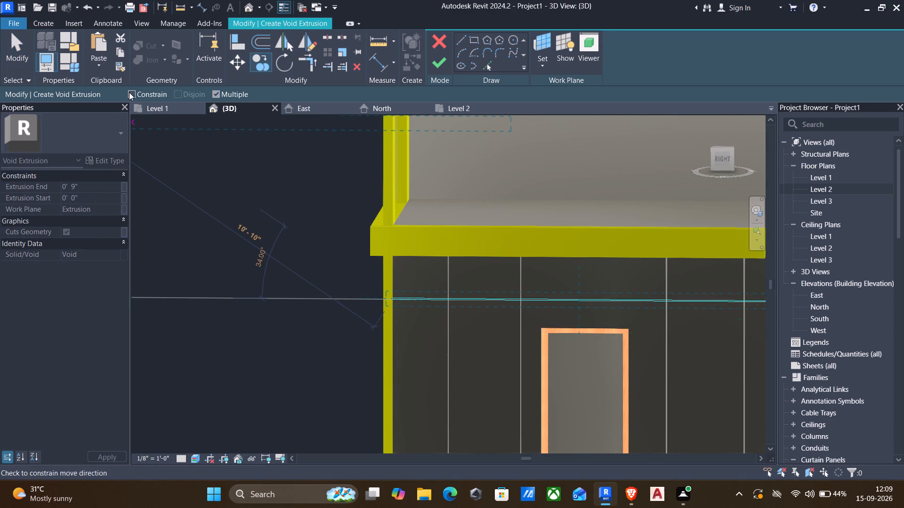
{"action": "scroll", "coordinate": [333, 339], "scroll_direction": "down", "scroll_amount": 1}
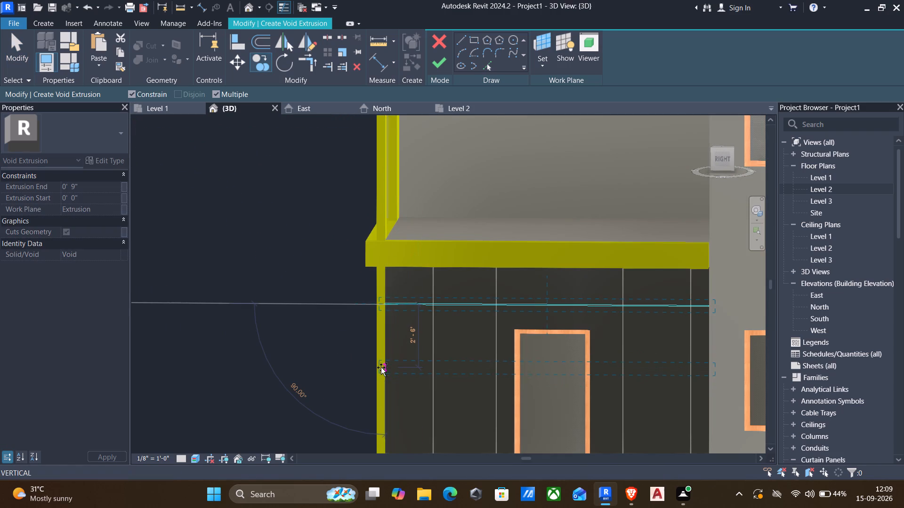
{"action": "scroll", "coordinate": [385, 358], "scroll_direction": "down", "scroll_amount": 1}
{"action": "middle_click_drag", "start_coordinate": [395, 364], "coordinate": [399, 245]}
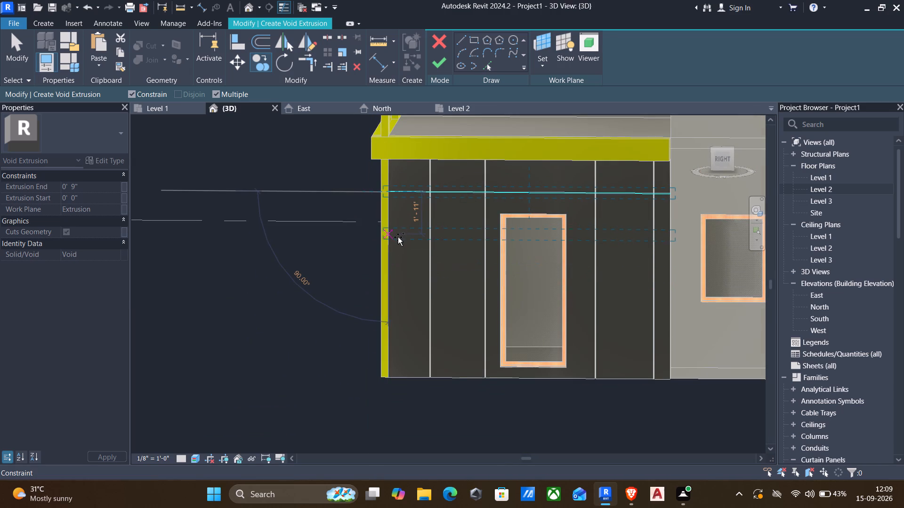
{"action": "left_click", "coordinate": [389, 238]}
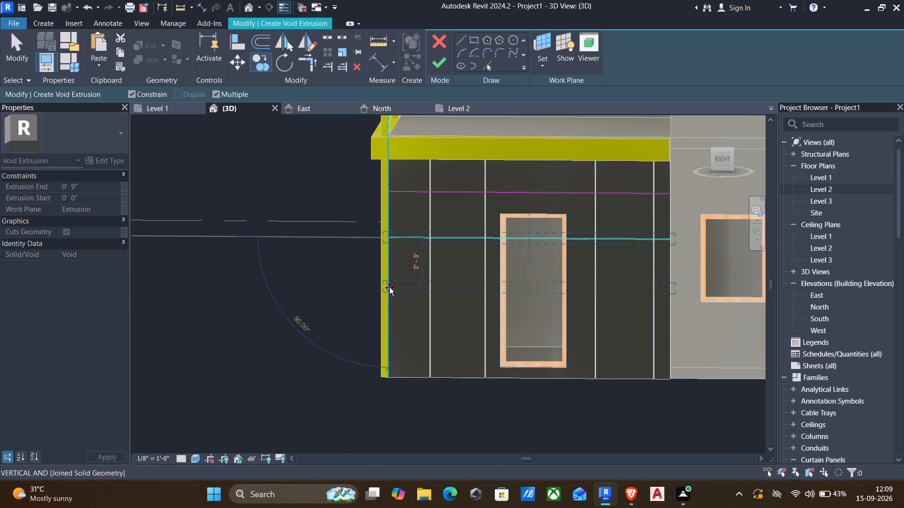
{"action": "left_click", "coordinate": [389, 294]}
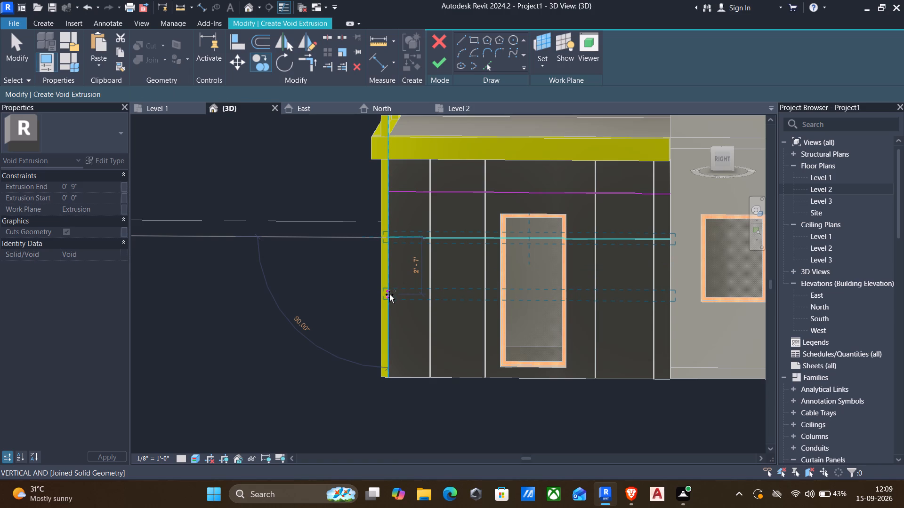
{"action": "left_click", "coordinate": [389, 333]}
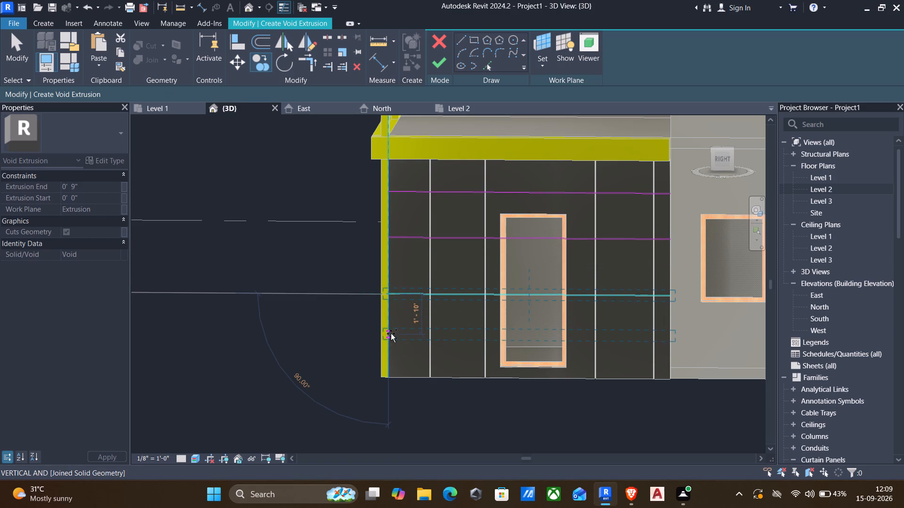
{"action": "key", "text": "Escape"}
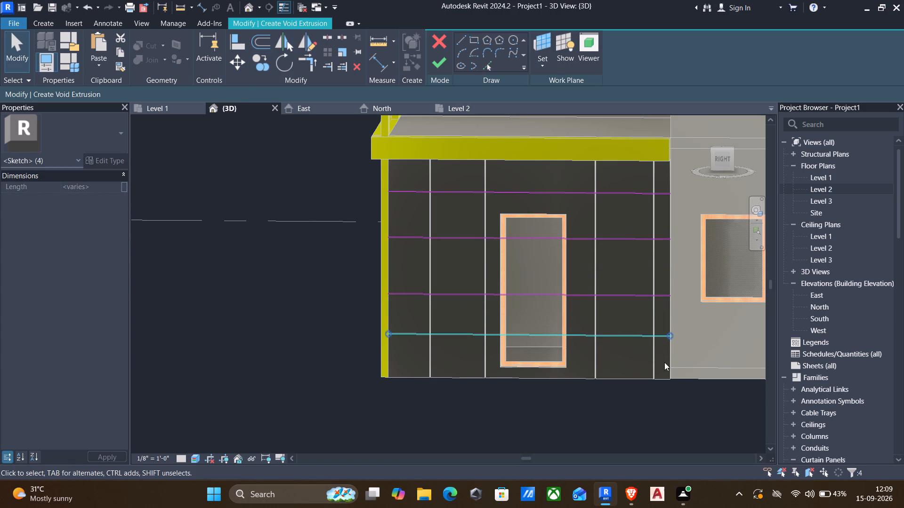
{"action": "key", "text": "Escape"}
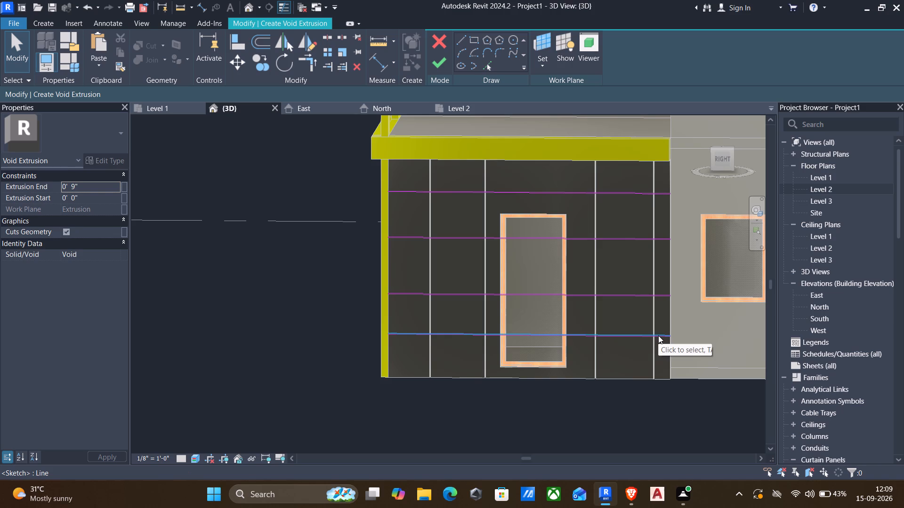
Shorten the lowest horizontal rectangle by moving its far end edge about 8' horizontally, to just short of the door opening on the corner-column side.
{"action": "scroll", "coordinate": [691, 341], "scroll_direction": "up", "scroll_amount": 3}
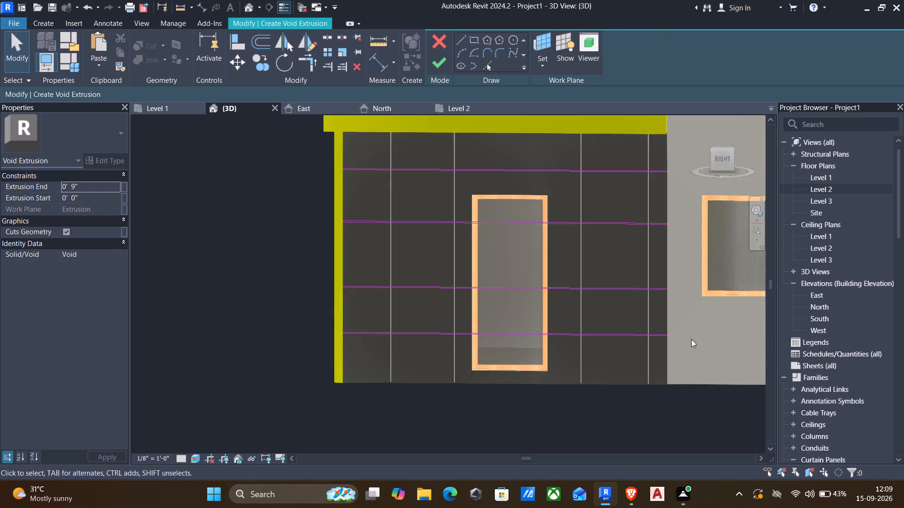
{"action": "scroll", "coordinate": [662, 341], "scroll_direction": "up", "scroll_amount": 3}
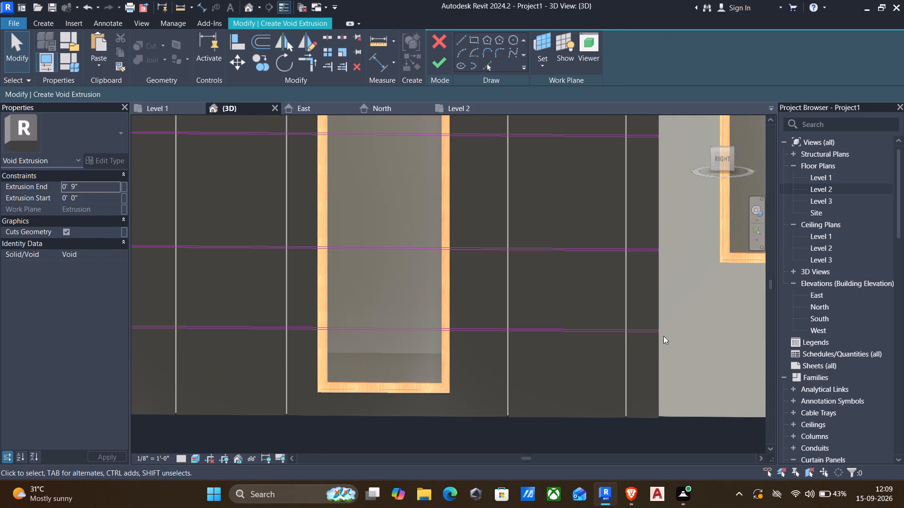
{"action": "scroll", "coordinate": [663, 336], "scroll_direction": "up", "scroll_amount": 6}
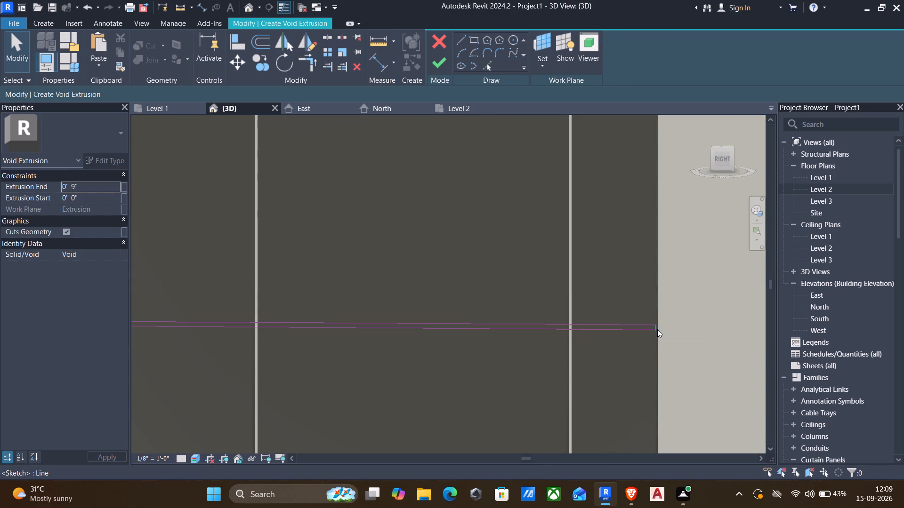
{"action": "left_click", "coordinate": [657, 329]}
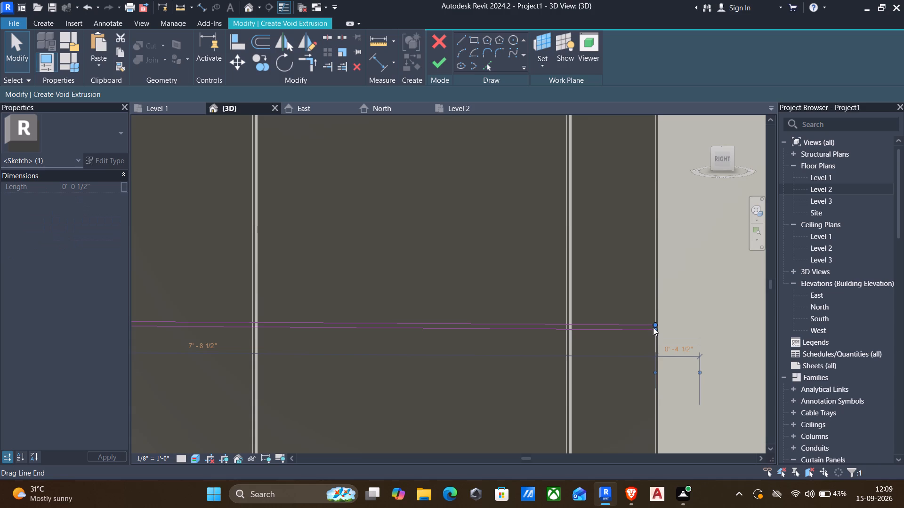
{"action": "scroll", "coordinate": [654, 329], "scroll_direction": "down", "scroll_amount": 1}
{"action": "scroll", "coordinate": [654, 327], "scroll_direction": "up", "scroll_amount": 9}
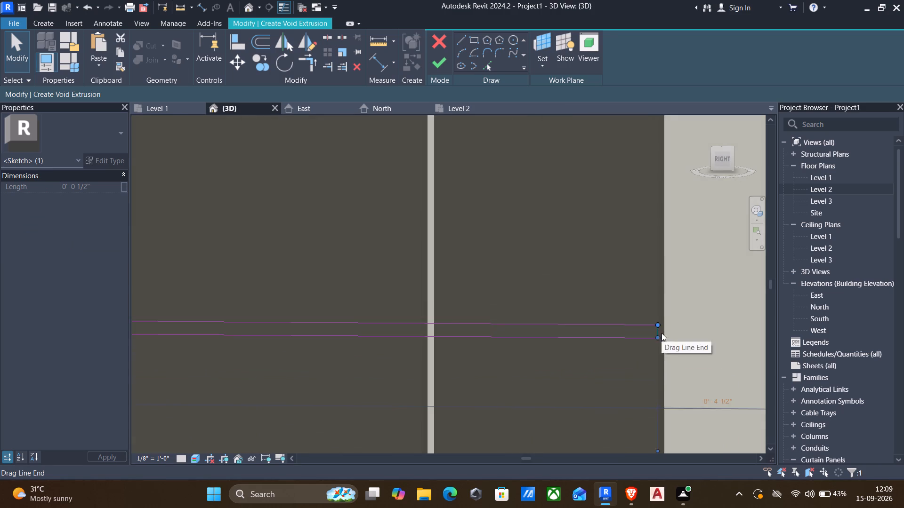
{"action": "scroll", "coordinate": [662, 333], "scroll_direction": "up", "scroll_amount": 3}
{"action": "scroll", "coordinate": [656, 340], "scroll_direction": "down", "scroll_amount": 3}
{"action": "type", "text": "mv"}
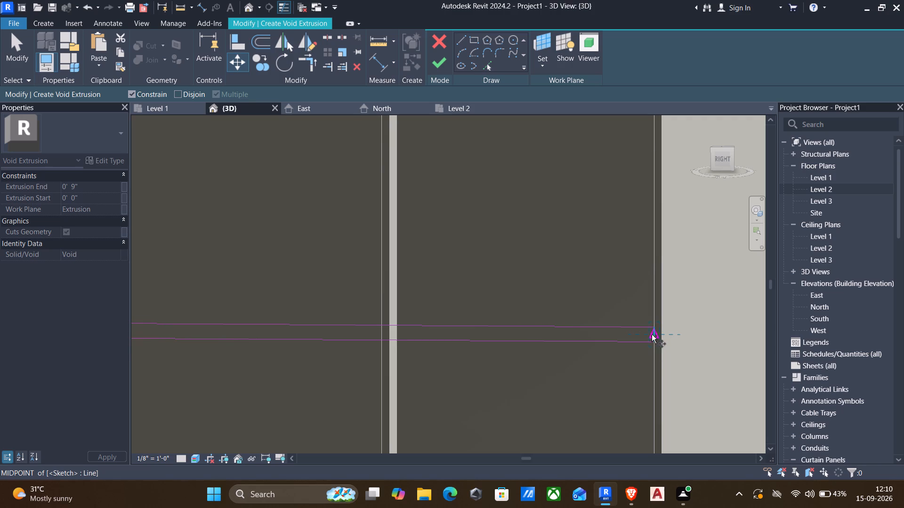
{"action": "left_click", "coordinate": [652, 334]}
{"action": "scroll", "coordinate": [567, 329], "scroll_direction": "down", "scroll_amount": 2}
{"action": "scroll", "coordinate": [452, 329], "scroll_direction": "down", "scroll_amount": 1}
{"action": "middle_click_drag", "start_coordinate": [452, 329], "coordinate": [462, 329]}
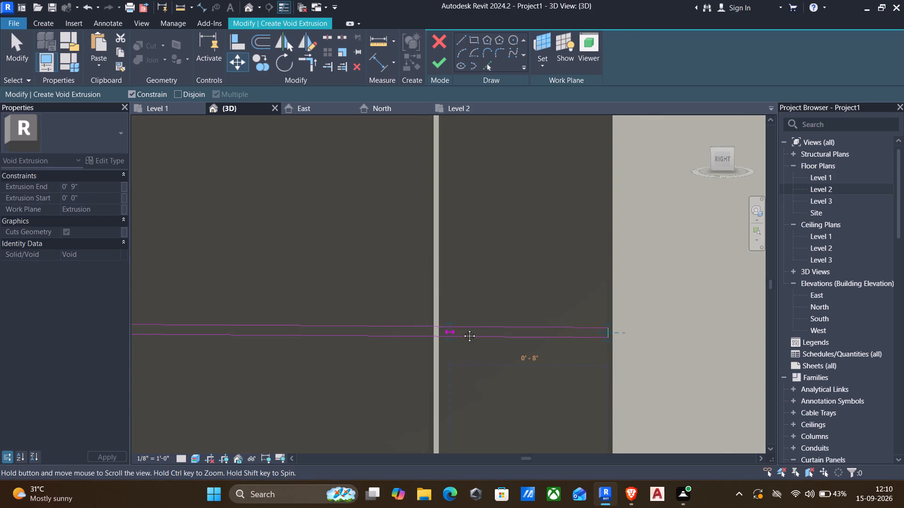
{"action": "middle_click_drag", "start_coordinate": [462, 329], "coordinate": [624, 321]}
{"action": "scroll", "coordinate": [527, 320], "scroll_direction": "down", "scroll_amount": 2}
{"action": "middle_click_drag", "start_coordinate": [458, 330], "coordinate": [607, 324]}
{"action": "scroll", "coordinate": [558, 334], "scroll_direction": "down", "scroll_amount": 2}
{"action": "middle_click_drag", "start_coordinate": [449, 342], "coordinate": [514, 341]}
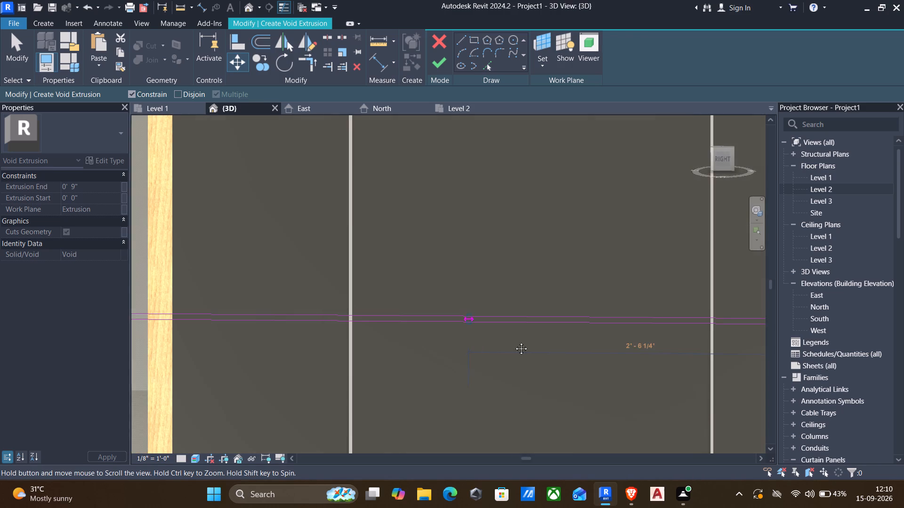
{"action": "middle_click_drag", "start_coordinate": [514, 341], "coordinate": [565, 339]}
{"action": "scroll", "coordinate": [593, 332], "scroll_direction": "down", "scroll_amount": 3}
{"action": "scroll", "coordinate": [402, 328], "scroll_direction": "down", "scroll_amount": 2}
{"action": "middle_click_drag", "start_coordinate": [397, 327], "coordinate": [501, 318]}
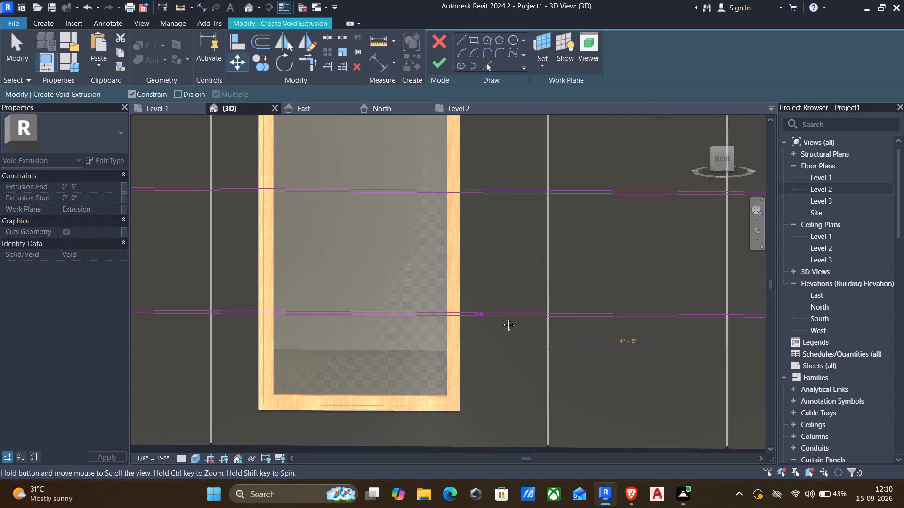
{"action": "middle_click_drag", "start_coordinate": [501, 318], "coordinate": [513, 318]}
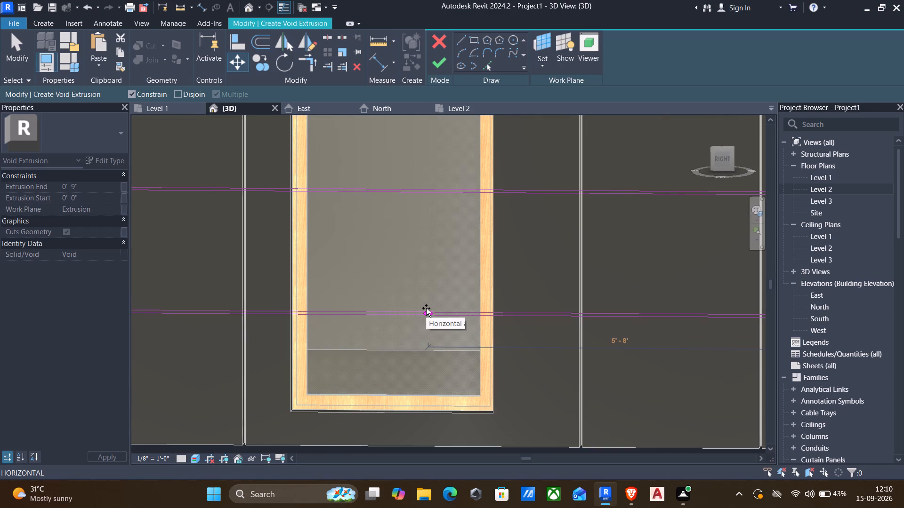
{"action": "right_click", "coordinate": [903, 507]}
{"action": "key", "text": "Escape"}
{"action": "scroll", "coordinate": [678, 391], "scroll_direction": "down", "scroll_amount": 1}
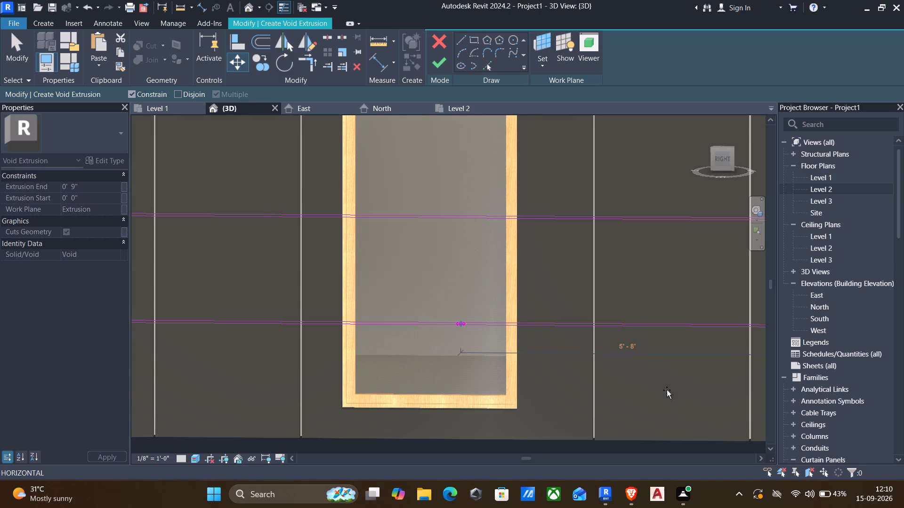
{"action": "middle_click_drag", "start_coordinate": [665, 390], "coordinate": [570, 404]}
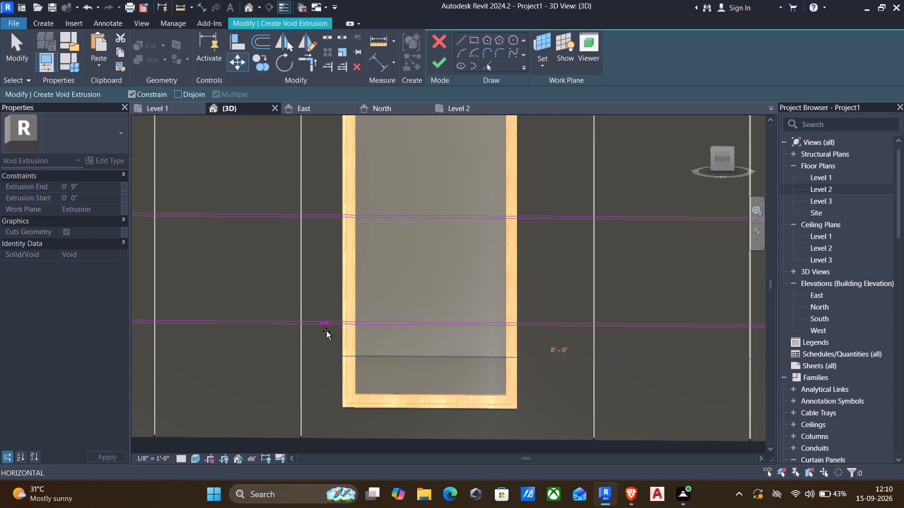
{"action": "left_click", "coordinate": [332, 330]}
{"action": "scroll", "coordinate": [364, 363], "scroll_direction": "down", "scroll_amount": 1}
{"action": "scroll", "coordinate": [338, 278], "scroll_direction": "down", "scroll_amount": 3}
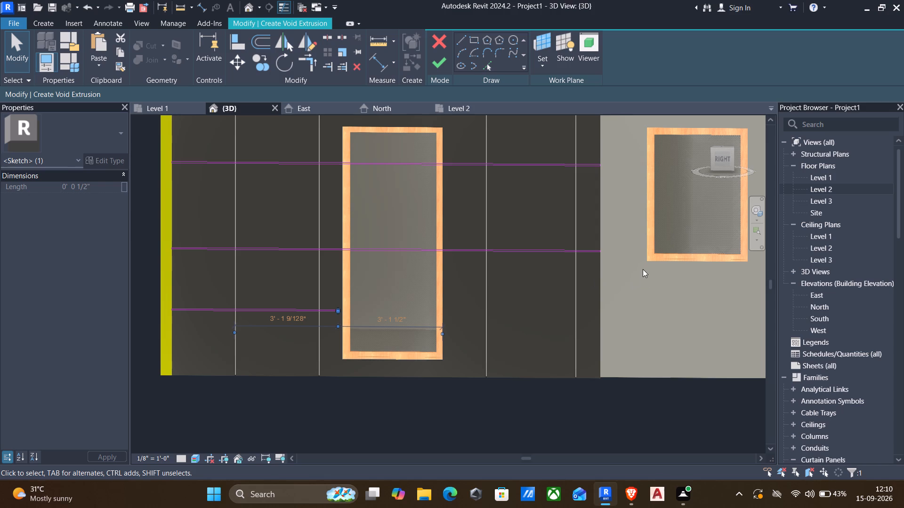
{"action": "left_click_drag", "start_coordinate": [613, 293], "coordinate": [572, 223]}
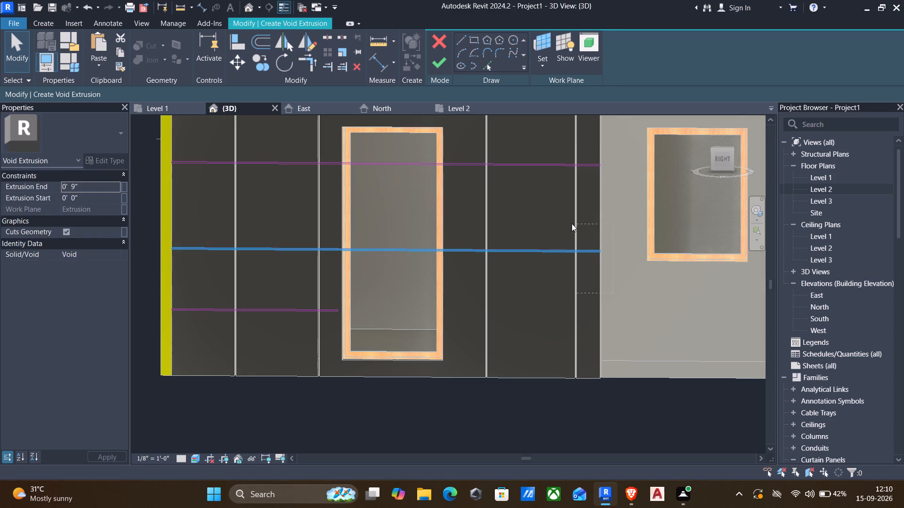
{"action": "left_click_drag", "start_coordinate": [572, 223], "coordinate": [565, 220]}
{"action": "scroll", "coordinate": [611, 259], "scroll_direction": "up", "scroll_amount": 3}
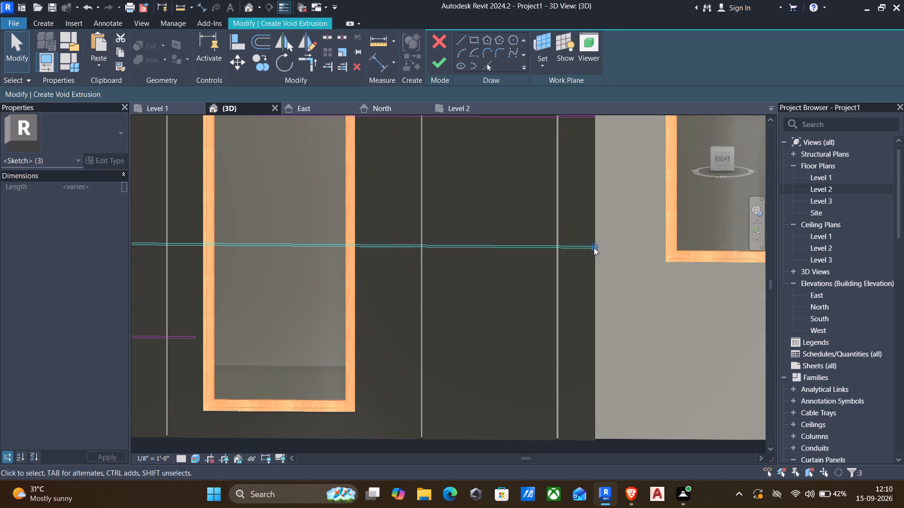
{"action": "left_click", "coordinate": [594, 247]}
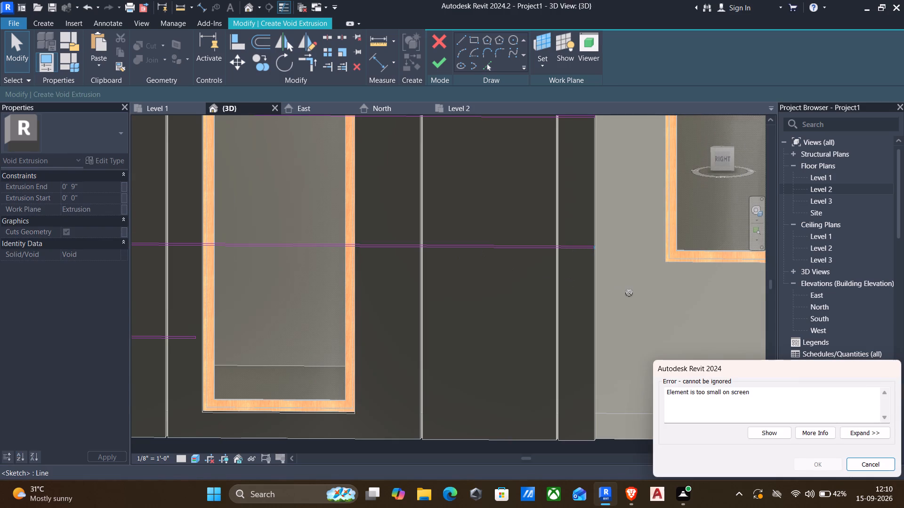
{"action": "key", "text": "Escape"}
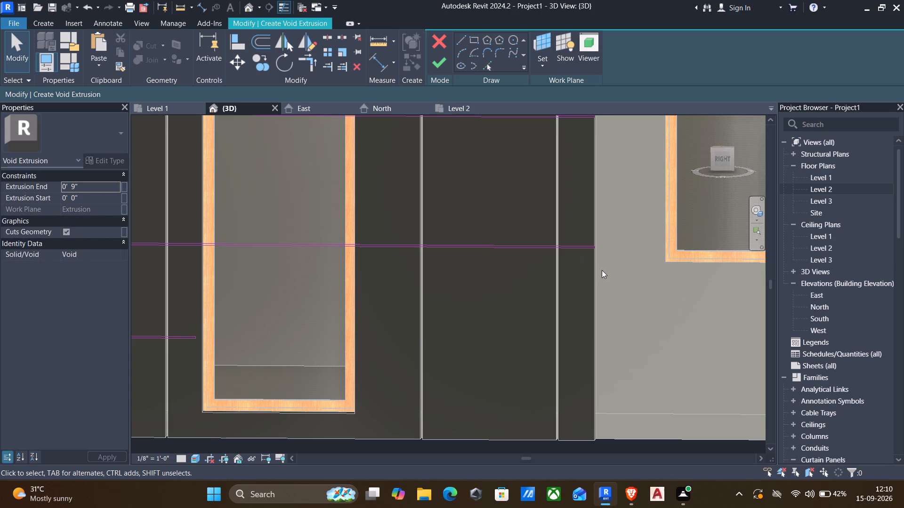
Move the third horizontal rectangle's far end edge about 5' horizontally toward the corner column, to just inside the door opening's far jamb.
{"action": "left_click_drag", "start_coordinate": [602, 270], "coordinate": [571, 194]}
{"action": "scroll", "coordinate": [593, 241], "scroll_direction": "up", "scroll_amount": 4}
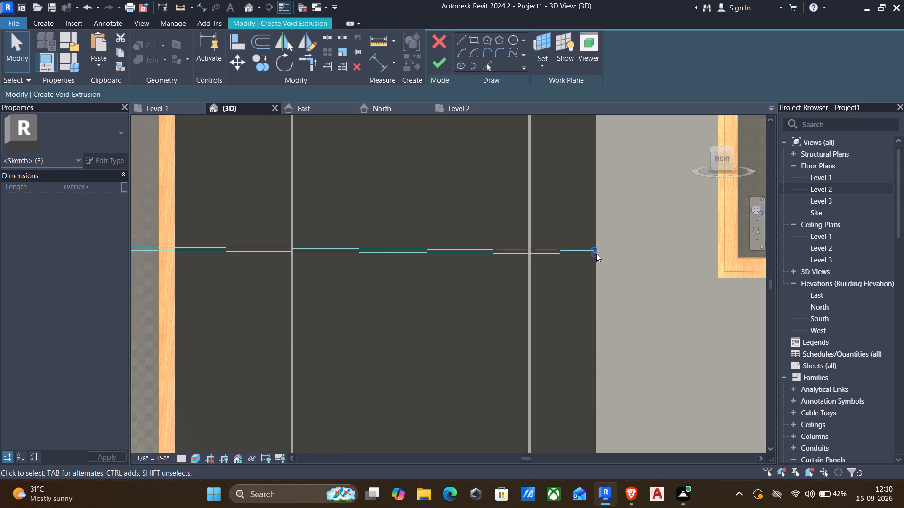
{"action": "scroll", "coordinate": [593, 254], "scroll_direction": "up", "scroll_amount": 11}
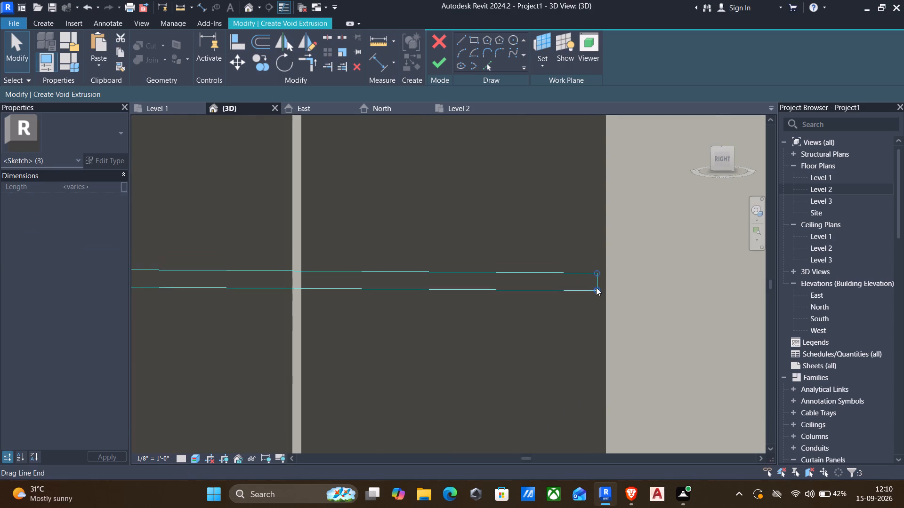
{"action": "key", "text": "m"}
{"action": "key", "text": "v"}
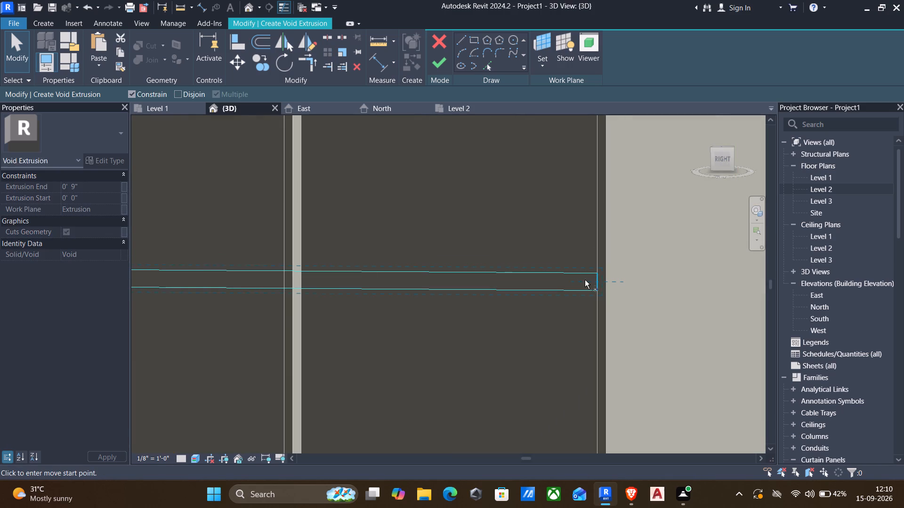
{"action": "left_click", "coordinate": [596, 278]}
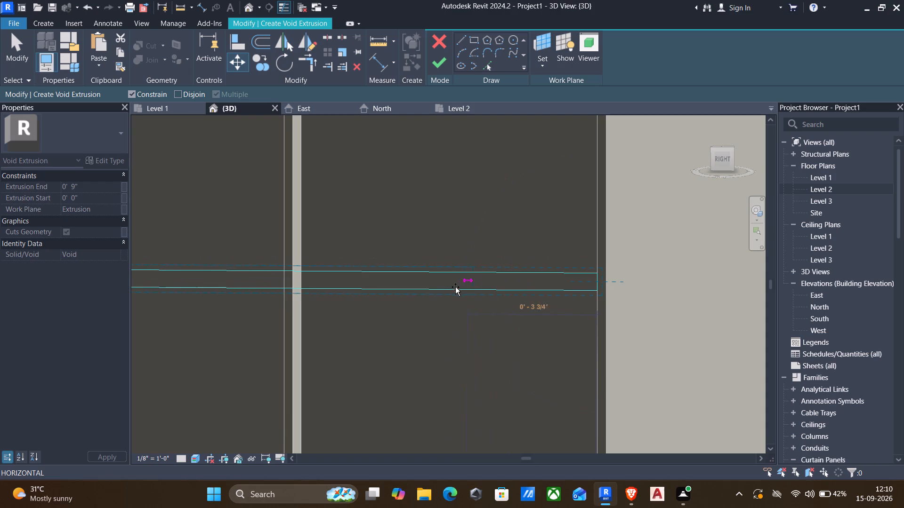
{"action": "scroll", "coordinate": [444, 286], "scroll_direction": "down", "scroll_amount": 2}
{"action": "middle_click_drag", "start_coordinate": [439, 300], "coordinate": [696, 304]}
{"action": "scroll", "coordinate": [694, 300], "scroll_direction": "down", "scroll_amount": 2}
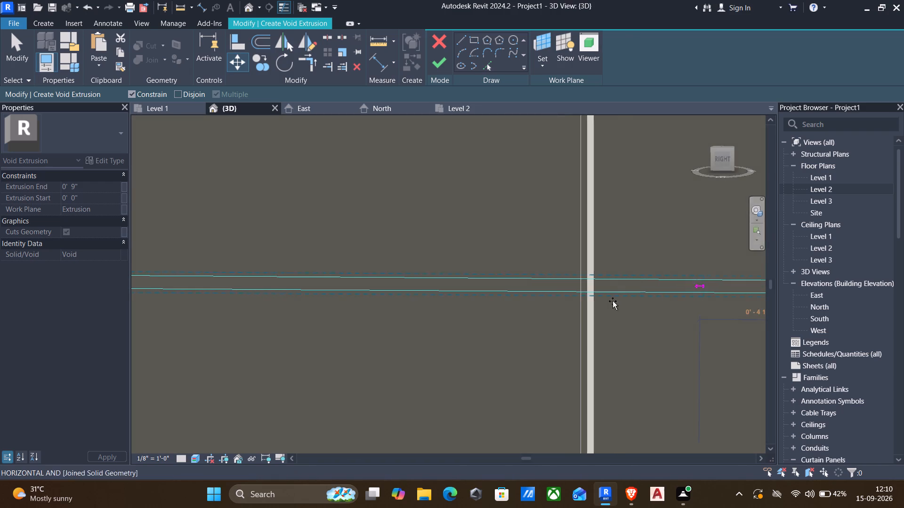
{"action": "middle_click_drag", "start_coordinate": [475, 299], "coordinate": [613, 299]}
{"action": "scroll", "coordinate": [614, 296], "scroll_direction": "down", "scroll_amount": 3}
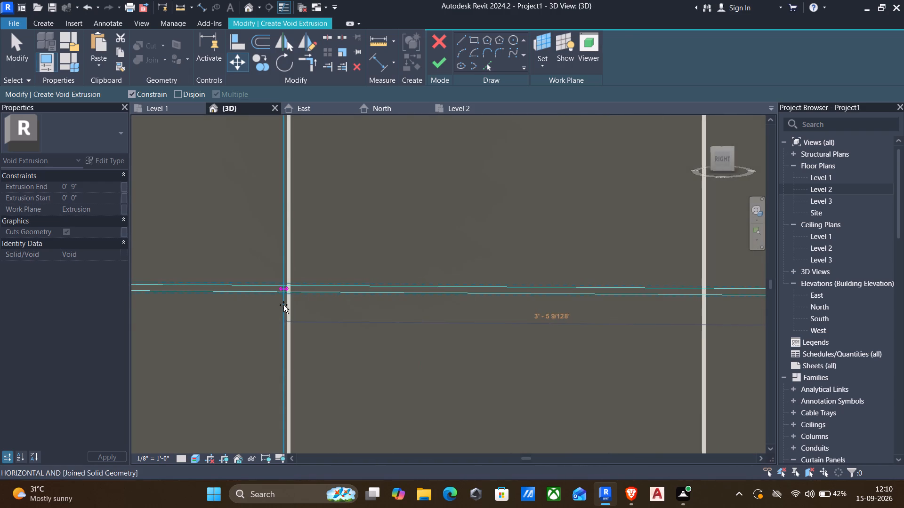
{"action": "scroll", "coordinate": [283, 305], "scroll_direction": "down", "scroll_amount": 3}
{"action": "middle_click_drag", "start_coordinate": [283, 305], "coordinate": [453, 314]}
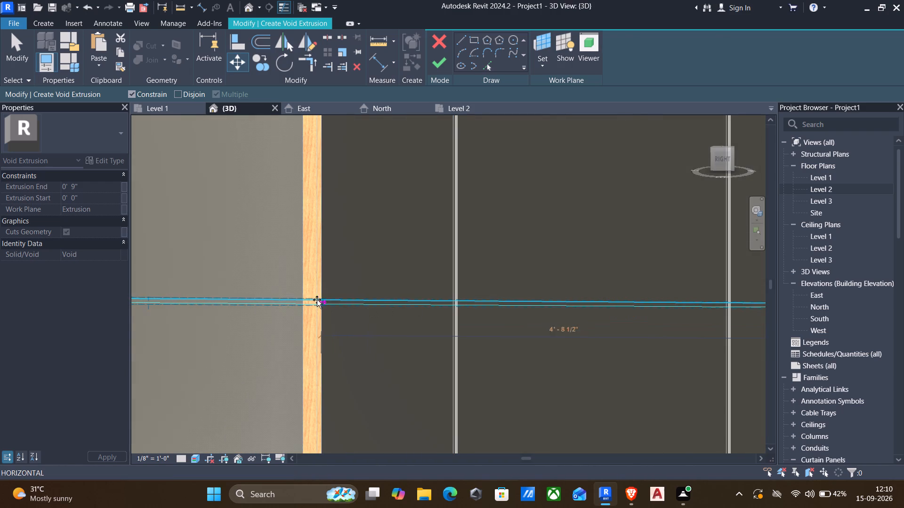
{"action": "left_click", "coordinate": [293, 299]}
{"action": "scroll", "coordinate": [298, 300], "scroll_direction": "down", "scroll_amount": 2}
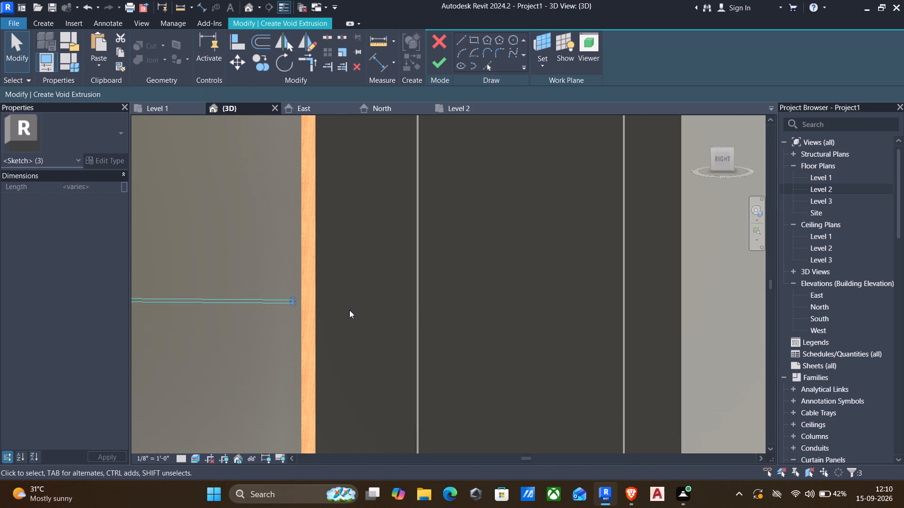
Shorten the second horizontal rectangle from the top by moving its far end edge about 7'-10" to just short of the door frame's corner-column side.
{"action": "middle_click_drag", "start_coordinate": [401, 308], "coordinate": [408, 335]}
{"action": "scroll", "coordinate": [401, 317], "scroll_direction": "down", "scroll_amount": 1}
{"action": "middle_click_drag", "start_coordinate": [403, 302], "coordinate": [402, 379]}
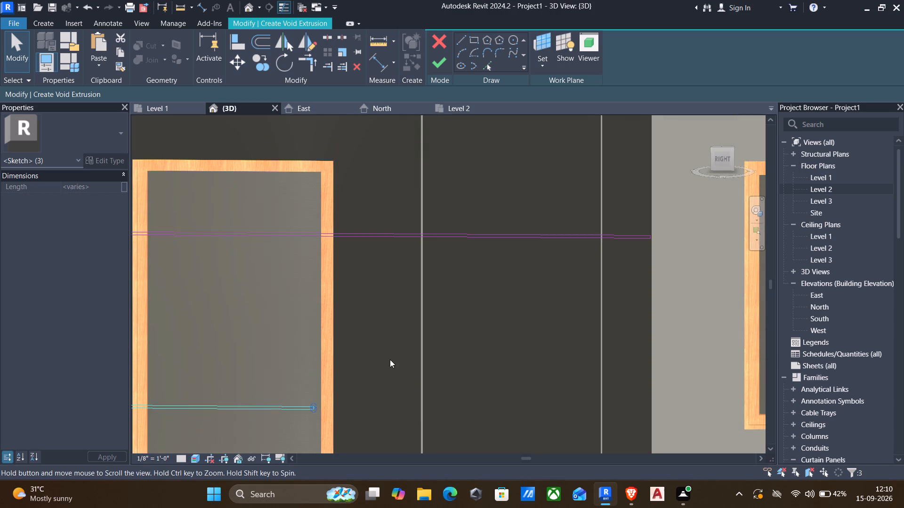
{"action": "scroll", "coordinate": [398, 340], "scroll_direction": "down", "scroll_amount": 1}
{"action": "middle_click_drag", "start_coordinate": [427, 337], "coordinate": [391, 353]}
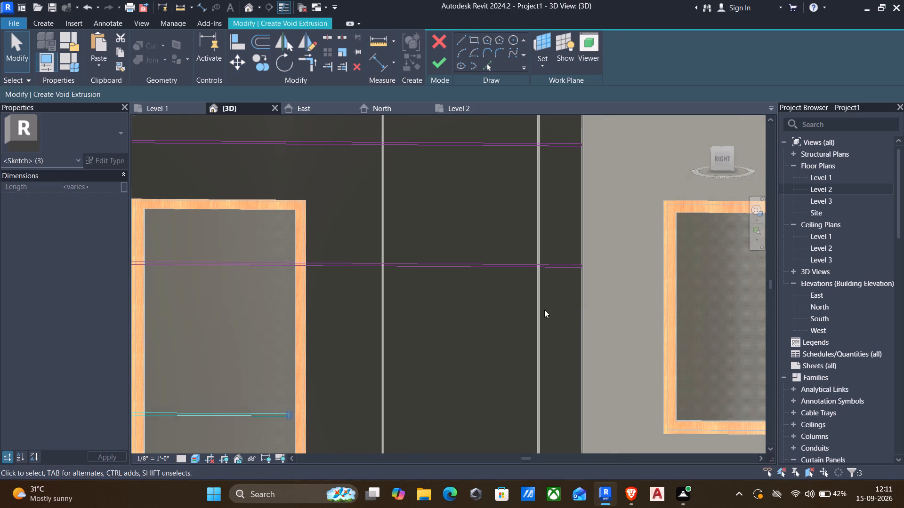
{"action": "left_click_drag", "start_coordinate": [616, 288], "coordinate": [548, 225]}
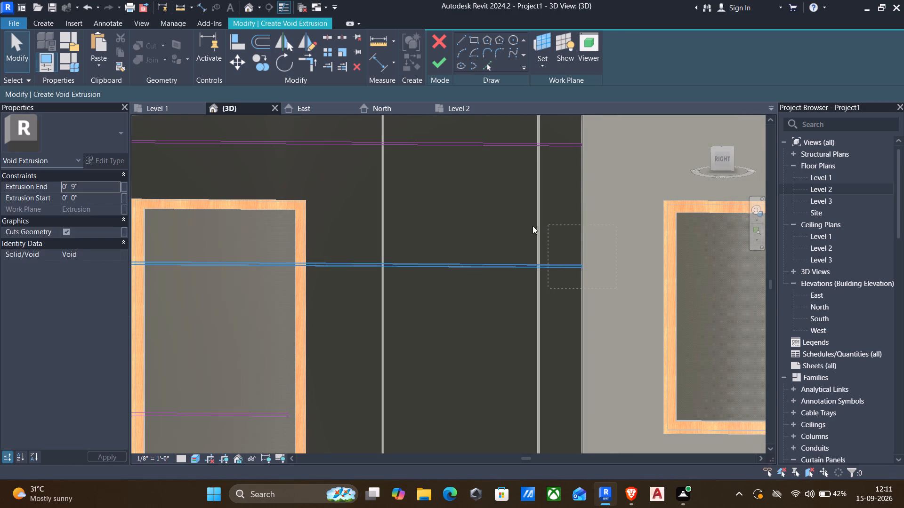
{"action": "key", "text": "m"}
{"action": "key", "text": "v"}
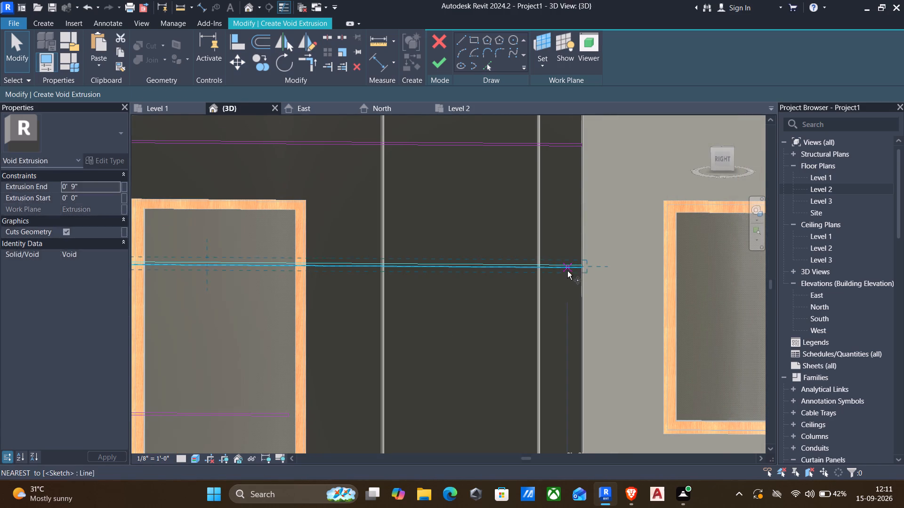
{"action": "scroll", "coordinate": [576, 272], "scroll_direction": "up", "scroll_amount": 7}
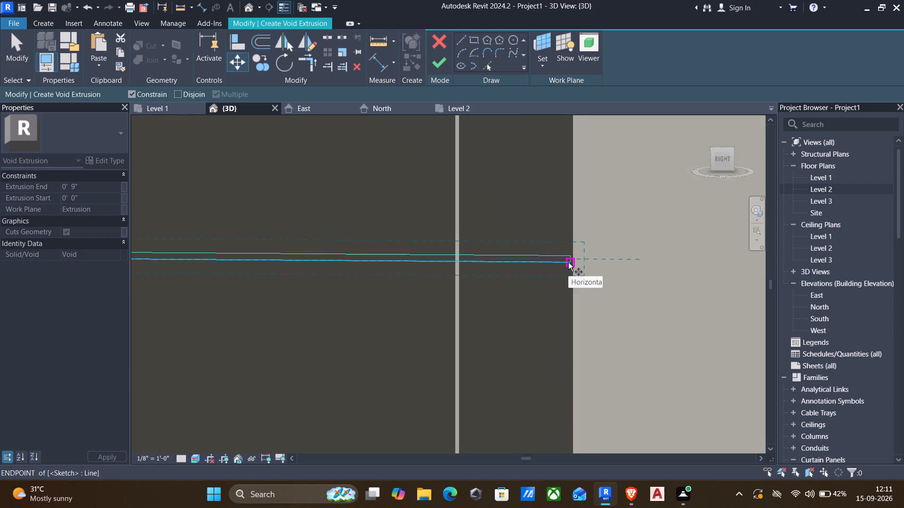
{"action": "scroll", "coordinate": [568, 261], "scroll_direction": "up", "scroll_amount": 3}
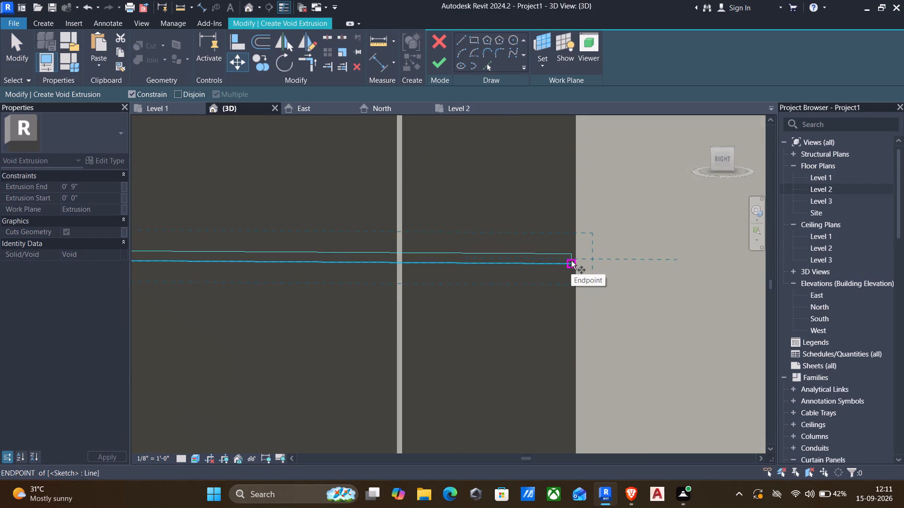
{"action": "scroll", "coordinate": [570, 260], "scroll_direction": "up", "scroll_amount": 3}
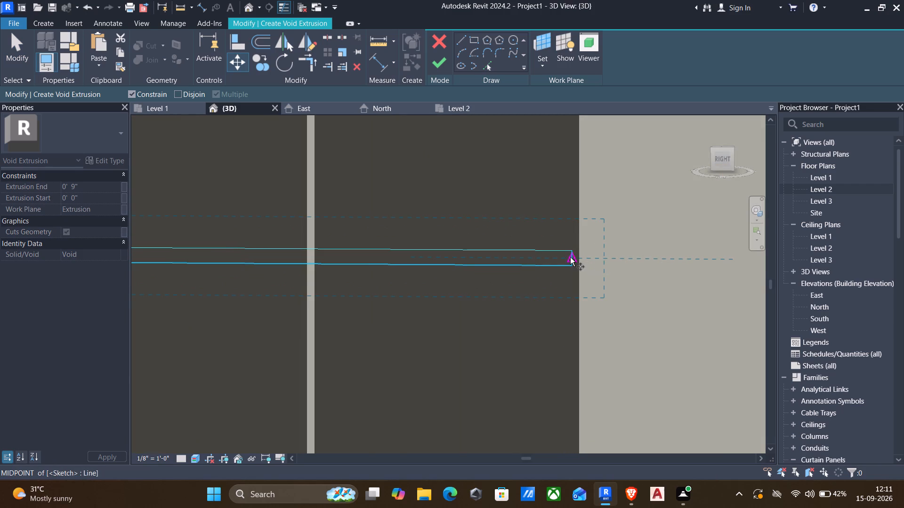
{"action": "left_click", "coordinate": [570, 257]}
{"action": "scroll", "coordinate": [565, 257], "scroll_direction": "down", "scroll_amount": 3}
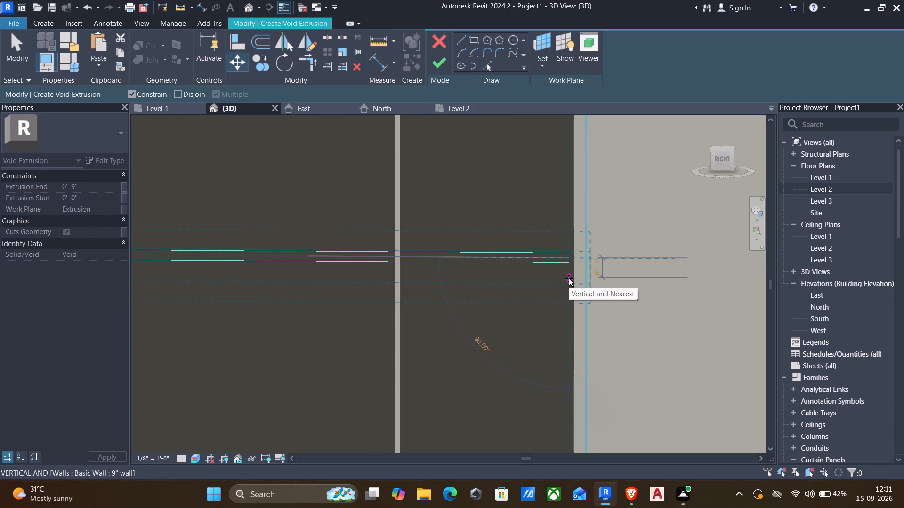
{"action": "middle_click_drag", "start_coordinate": [533, 275], "coordinate": [645, 278]}
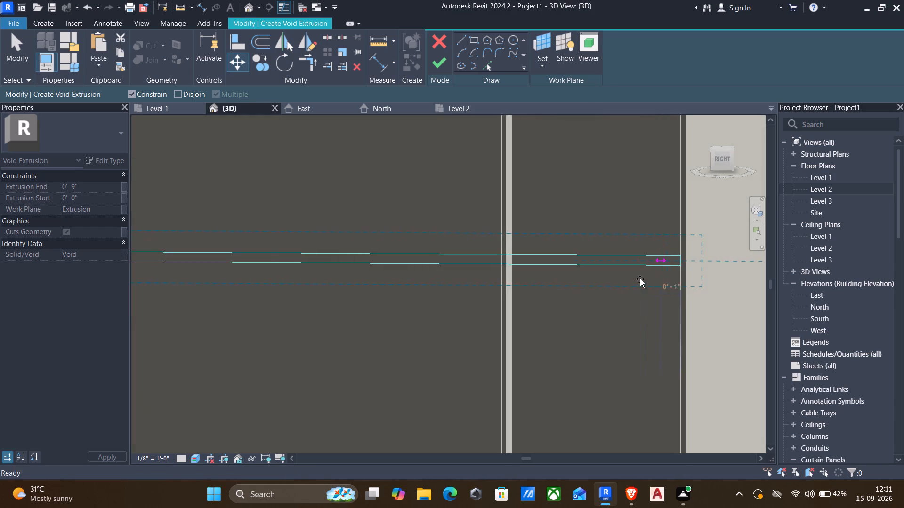
{"action": "scroll", "coordinate": [640, 279], "scroll_direction": "down", "scroll_amount": 2}
{"action": "middle_click_drag", "start_coordinate": [475, 297], "coordinate": [639, 292]}
{"action": "scroll", "coordinate": [568, 296], "scroll_direction": "down", "scroll_amount": 3}
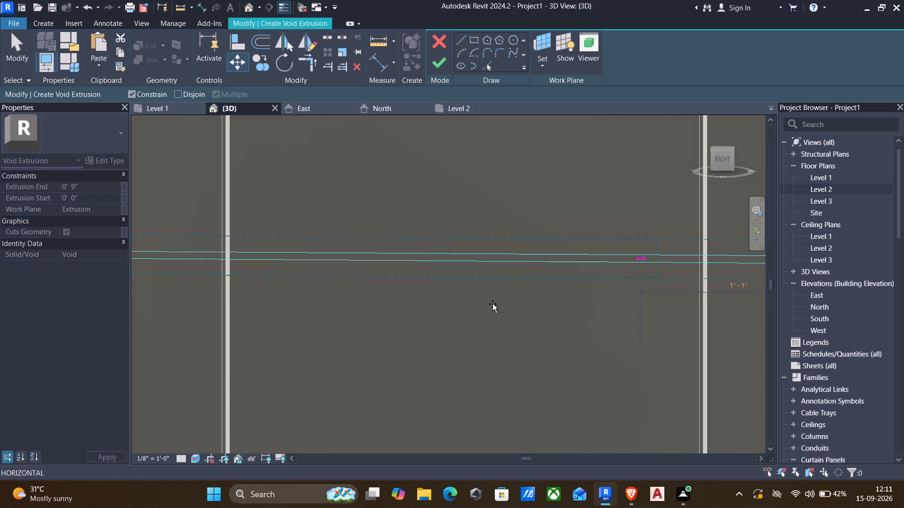
{"action": "middle_click_drag", "start_coordinate": [433, 310], "coordinate": [647, 320]}
{"action": "scroll", "coordinate": [565, 330], "scroll_direction": "down", "scroll_amount": 2}
{"action": "middle_click_drag", "start_coordinate": [433, 327], "coordinate": [547, 332]}
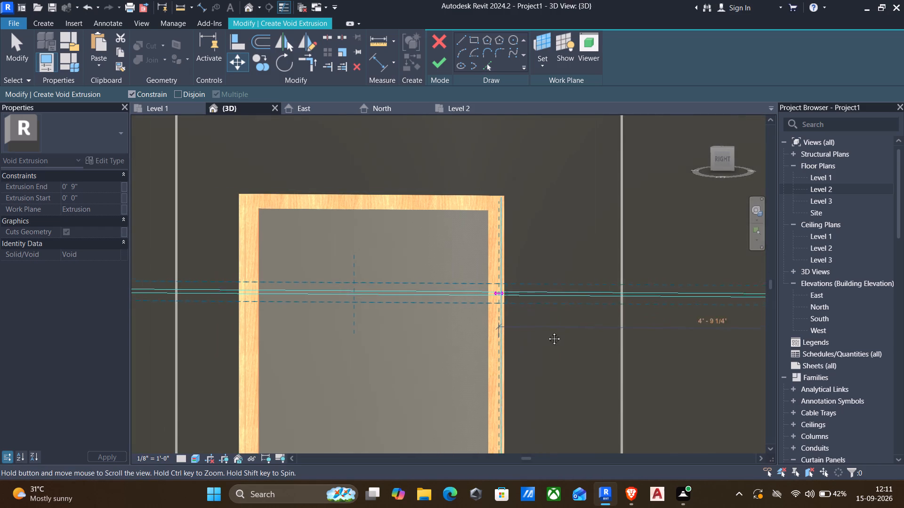
{"action": "middle_click_drag", "start_coordinate": [547, 332], "coordinate": [583, 333]}
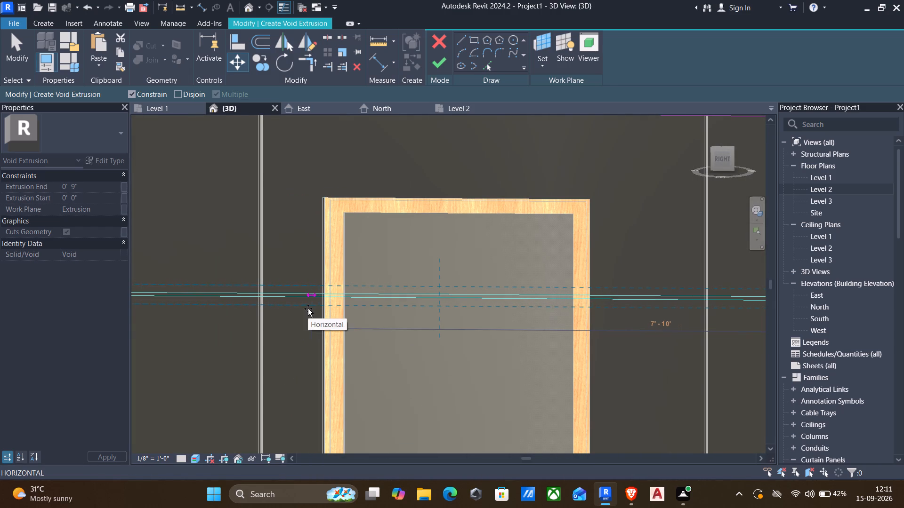
{"action": "left_click", "coordinate": [308, 312]}
Copy the shortened second horizontal rectangle about 8.5' horizontally so the copy starts just beyond the door frame on its far side.
{"action": "scroll", "coordinate": [308, 313], "scroll_direction": "down", "scroll_amount": 2}
{"action": "scroll", "coordinate": [370, 302], "scroll_direction": "down", "scroll_amount": 3}
{"action": "scroll", "coordinate": [491, 259], "scroll_direction": "down", "scroll_amount": 1}
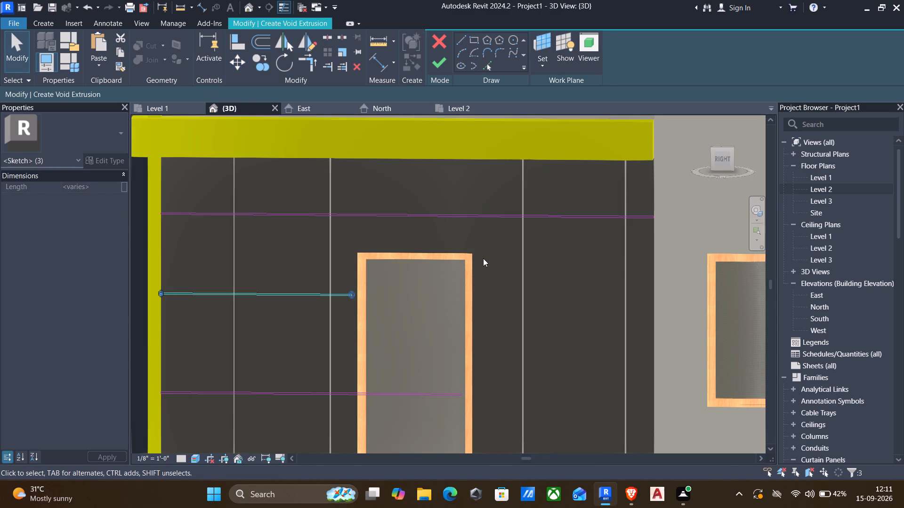
{"action": "scroll", "coordinate": [287, 317], "scroll_direction": "down", "scroll_amount": 2}
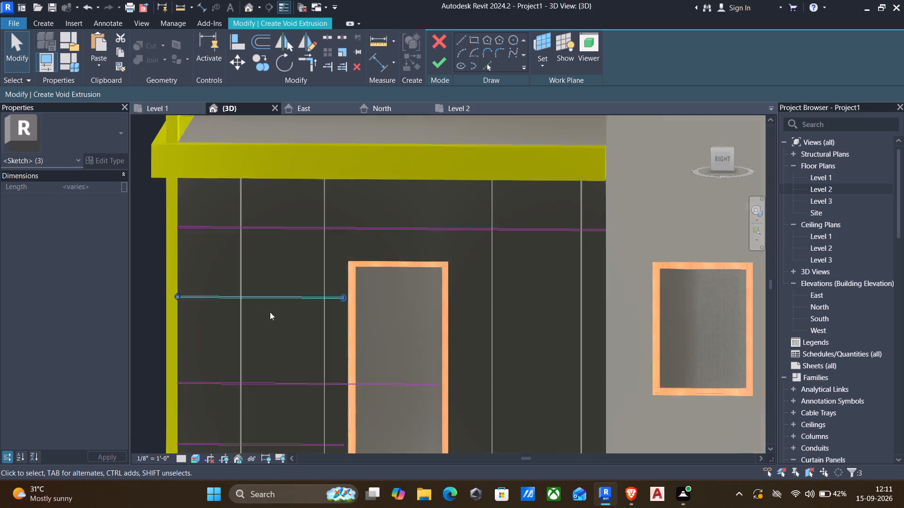
{"action": "key", "text": "c"}
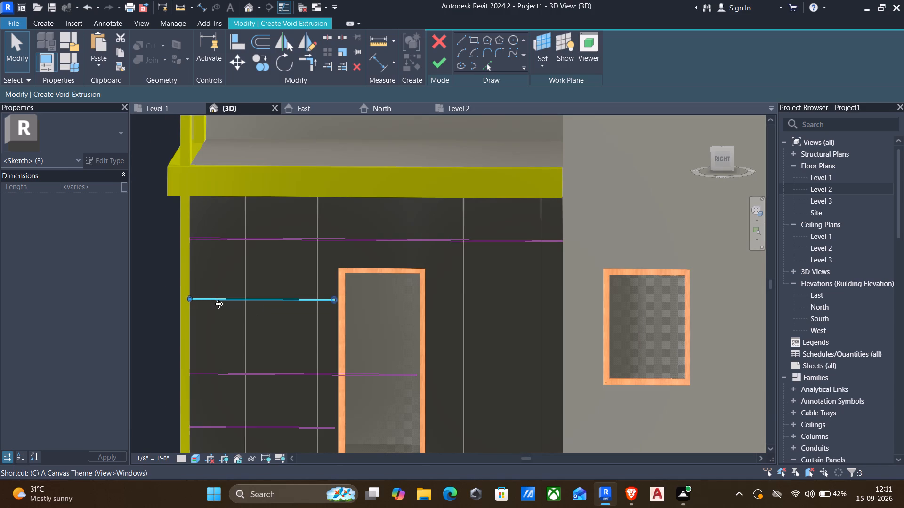
{"action": "key", "text": "o"}
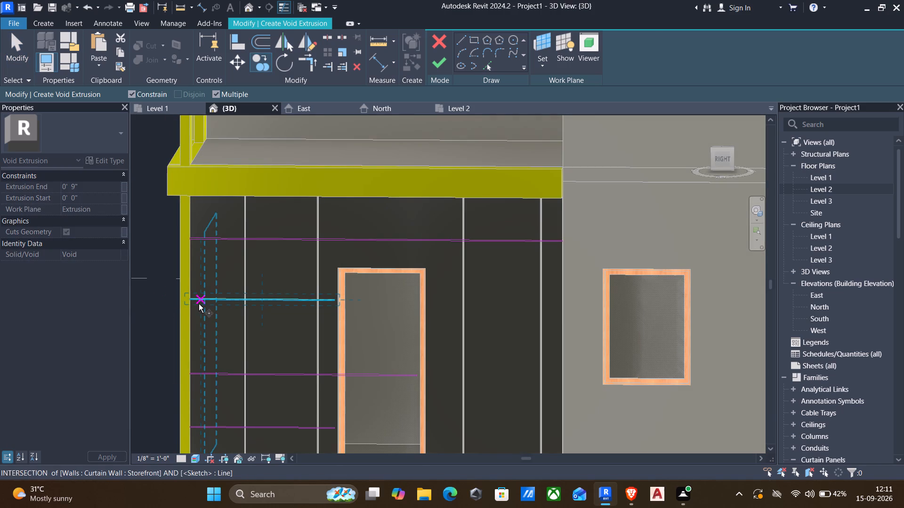
{"action": "left_click", "coordinate": [193, 301]}
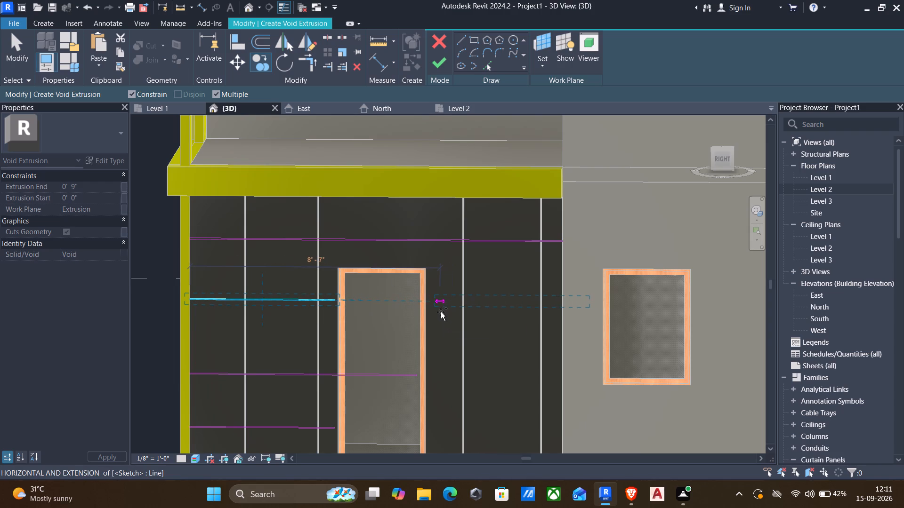
{"action": "left_click", "coordinate": [434, 310]}
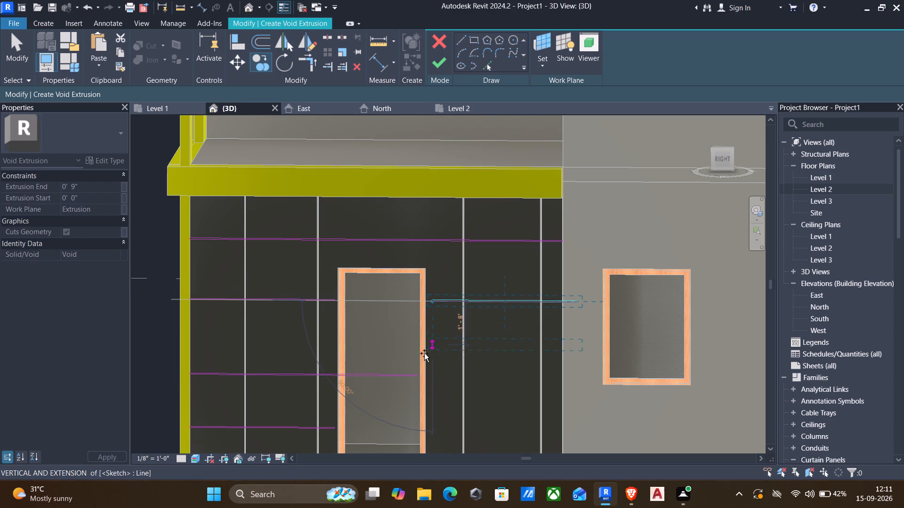
{"action": "key", "text": "Escape"}
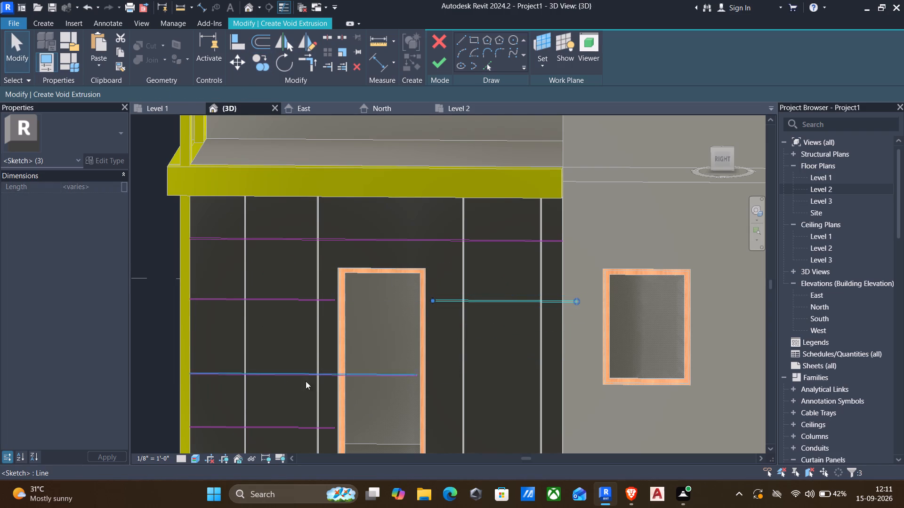
Shorten the third horizontal rectangle by moving its far end edge about 2'-11" horizontally to just short of the door frame's corner-column side.
{"action": "left_click_drag", "start_coordinate": [449, 404], "coordinate": [393, 353]}
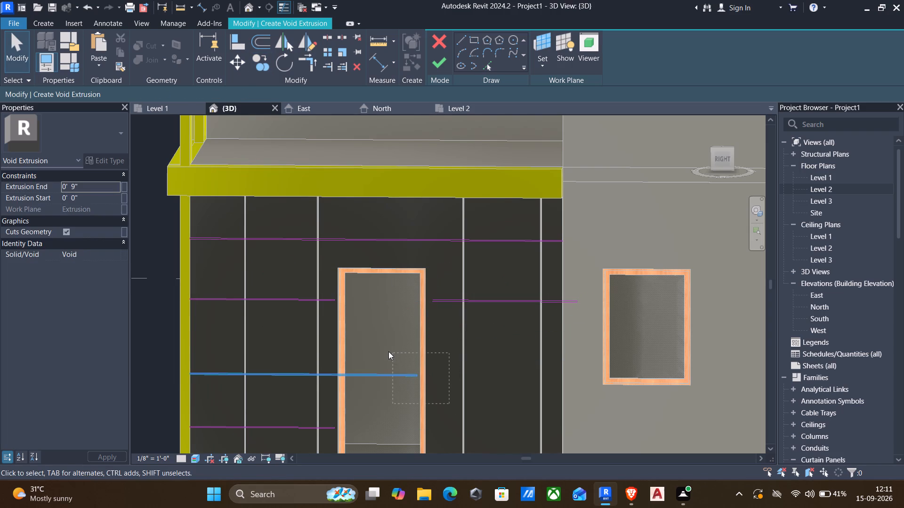
{"action": "type", "text": "mv"}
{"action": "scroll", "coordinate": [420, 377], "scroll_direction": "up", "scroll_amount": 1}
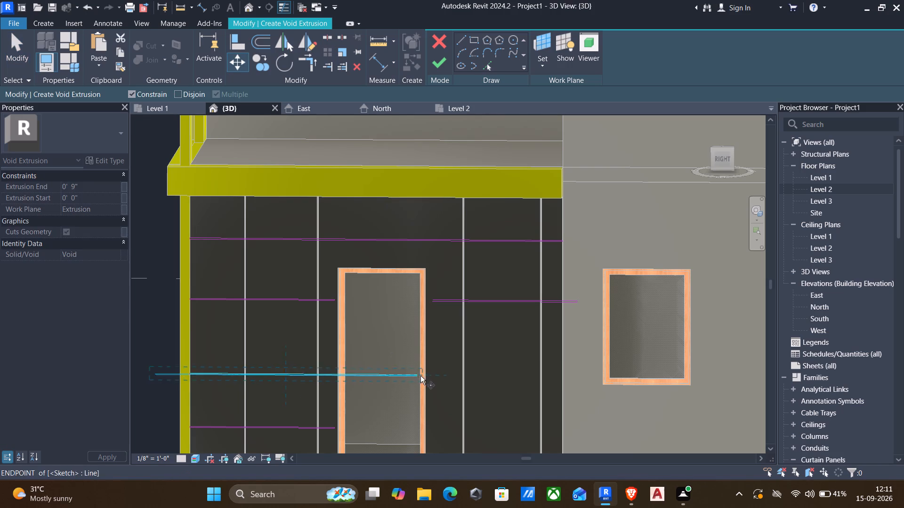
{"action": "scroll", "coordinate": [420, 376], "scroll_direction": "up", "scroll_amount": 13}
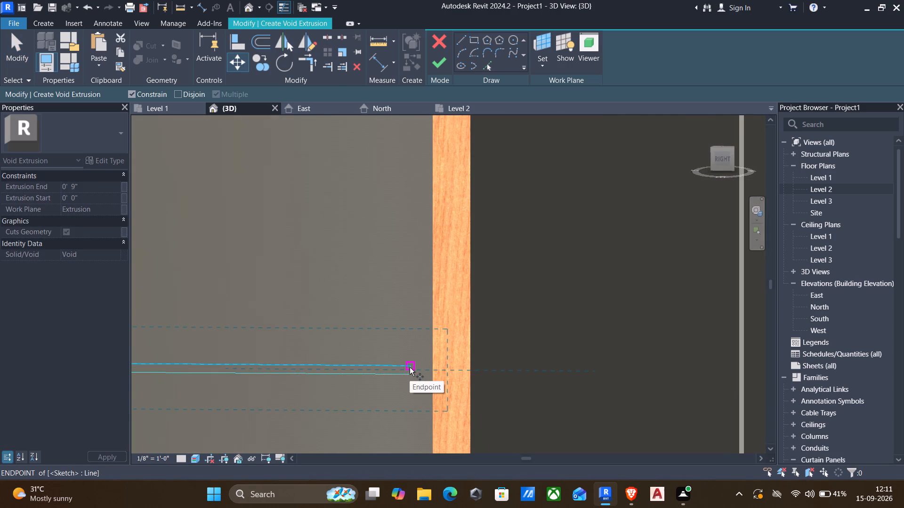
{"action": "scroll", "coordinate": [411, 368], "scroll_direction": "up", "scroll_amount": 4}
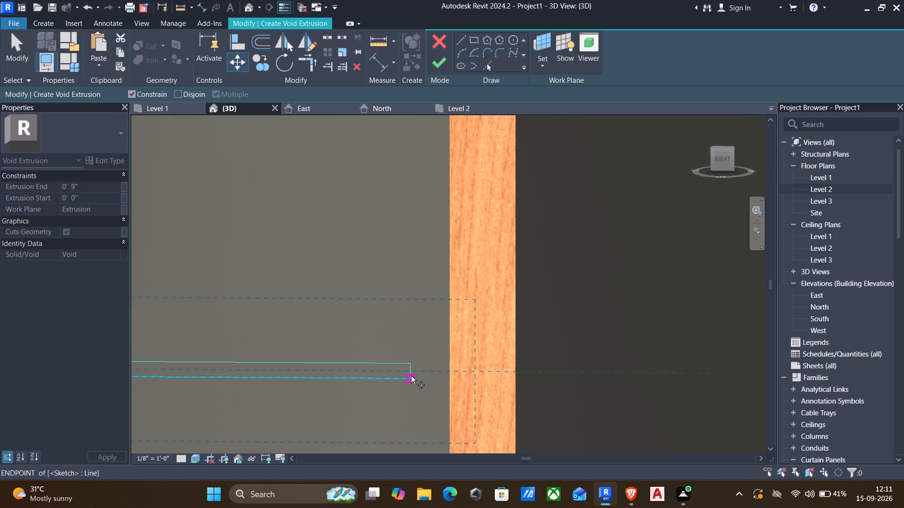
{"action": "left_click", "coordinate": [411, 371]}
{"action": "scroll", "coordinate": [381, 369], "scroll_direction": "down", "scroll_amount": 2}
{"action": "middle_click_drag", "start_coordinate": [375, 368], "coordinate": [690, 364]}
{"action": "scroll", "coordinate": [685, 363], "scroll_direction": "down", "scroll_amount": 4}
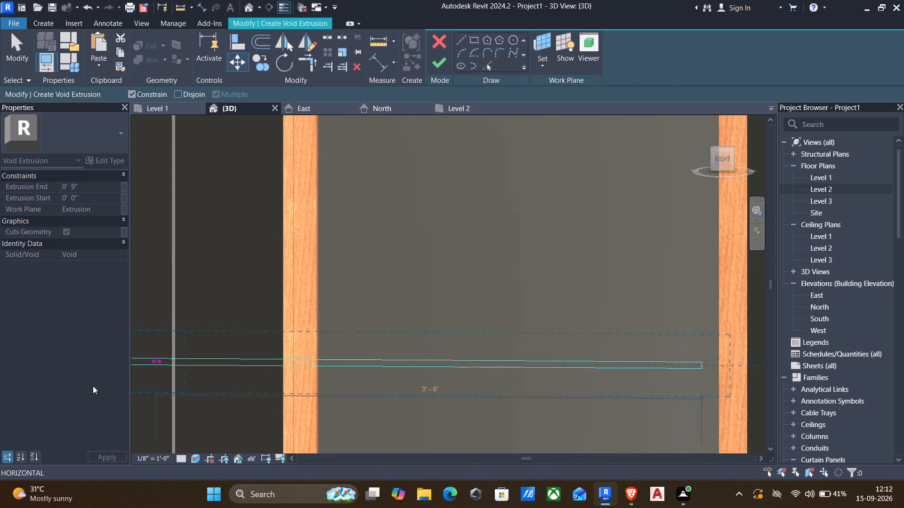
{"action": "scroll", "coordinate": [245, 291], "scroll_direction": "down", "scroll_amount": 2}
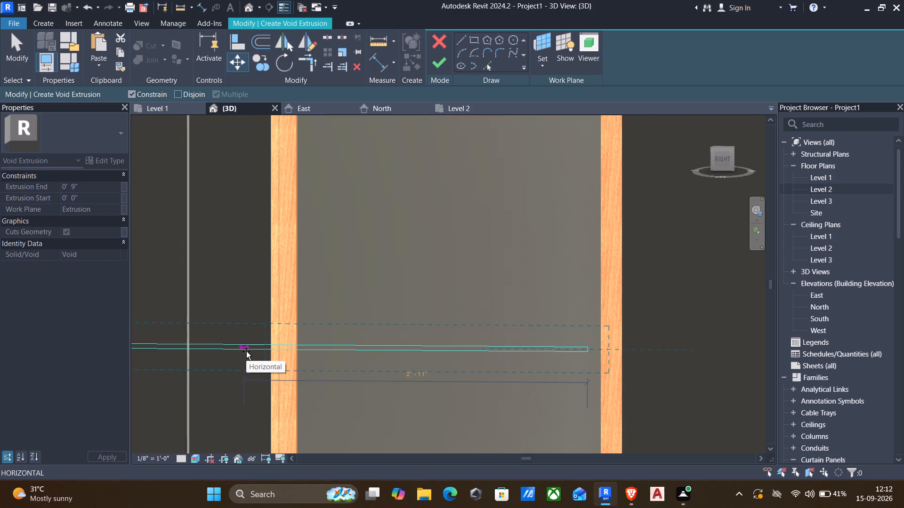
{"action": "left_click", "coordinate": [246, 351]}
Copy the shortened third horizontal rectangle about 8' horizontally so the copy starts at the door frame's far jamb.
{"action": "scroll", "coordinate": [247, 356], "scroll_direction": "down", "scroll_amount": 2}
{"action": "scroll", "coordinate": [390, 333], "scroll_direction": "down", "scroll_amount": 3}
{"action": "middle_click_drag", "start_coordinate": [423, 334], "coordinate": [422, 305]}
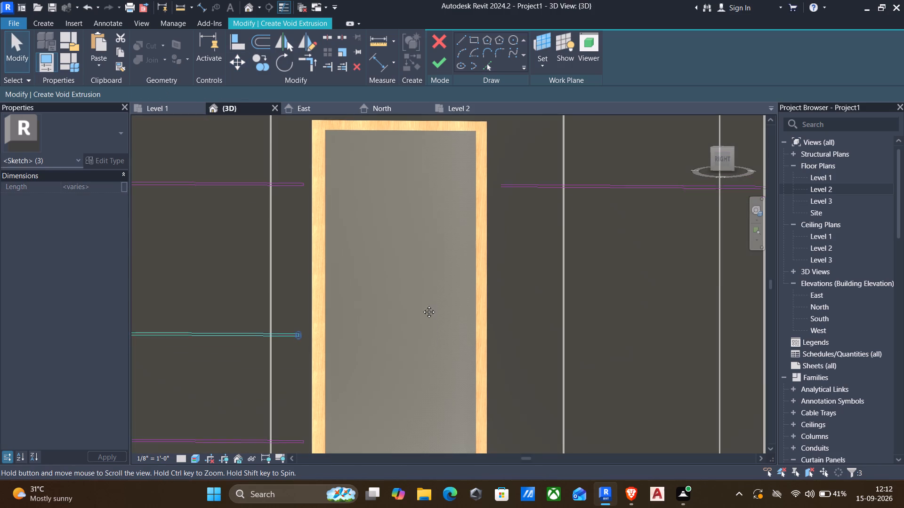
{"action": "middle_click_drag", "start_coordinate": [422, 305], "coordinate": [420, 281]}
{"action": "scroll", "coordinate": [418, 269], "scroll_direction": "down", "scroll_amount": 2}
{"action": "scroll", "coordinate": [423, 337], "scroll_direction": "down", "scroll_amount": 1}
{"action": "middle_click_drag", "start_coordinate": [423, 337], "coordinate": [527, 290]}
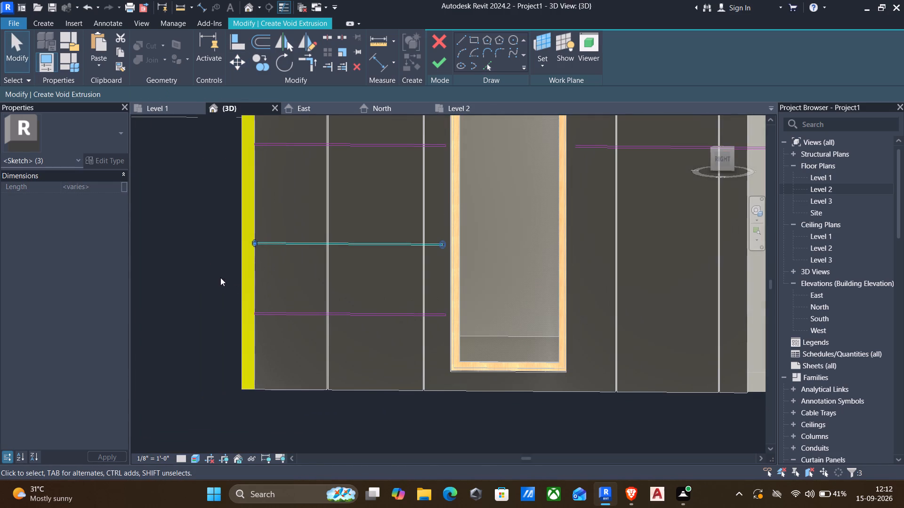
{"action": "key", "text": "c"}
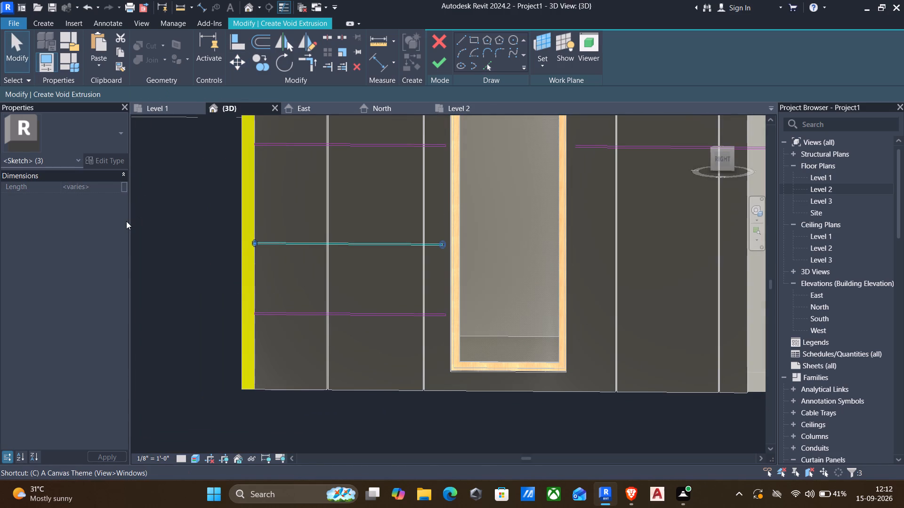
{"action": "key", "text": "o"}
{"action": "left_click", "coordinate": [253, 244]}
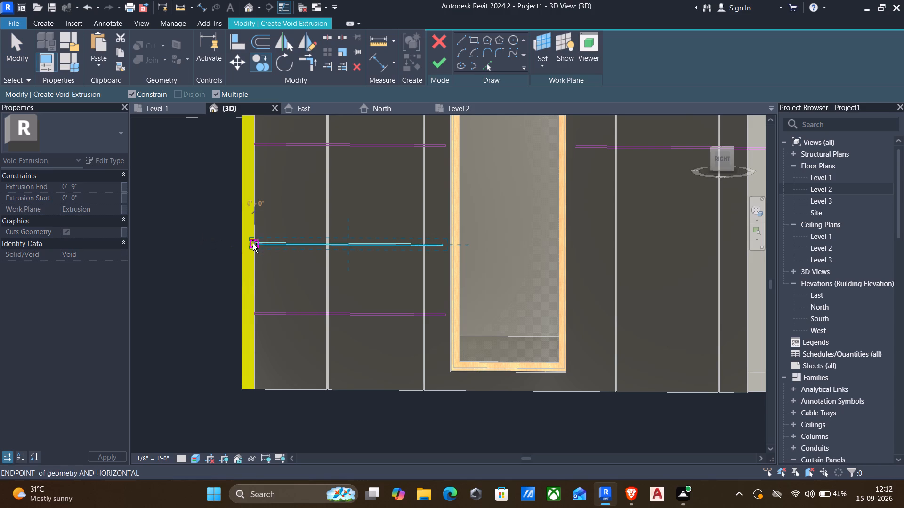
{"action": "scroll", "coordinate": [274, 268], "scroll_direction": "down", "scroll_amount": 2}
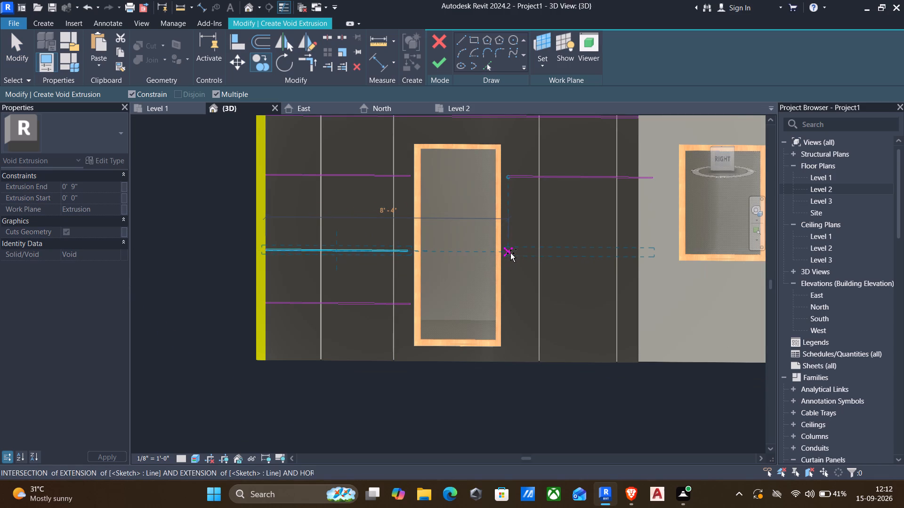
{"action": "left_click", "coordinate": [497, 252]}
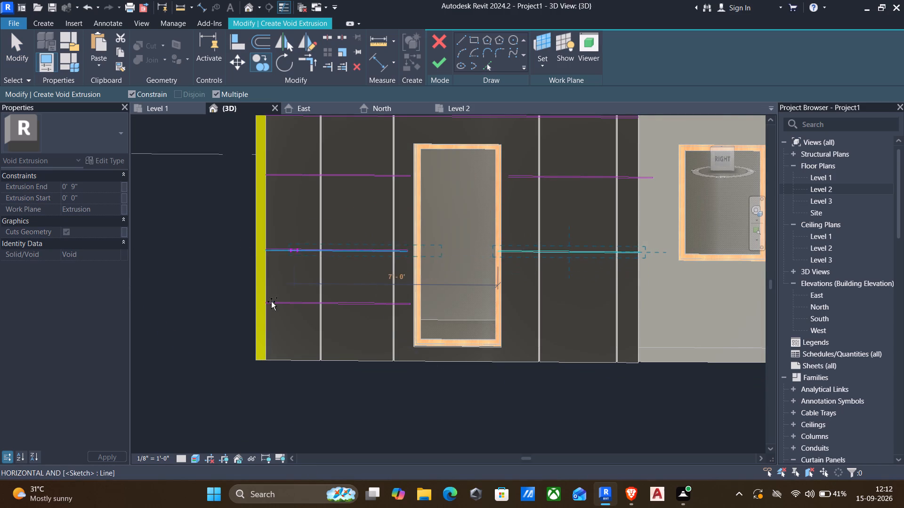
{"action": "key", "text": "Escape"}
Copy the lowest horizontal rectangle about 8'-4" horizontally so the copy starts just beyond the door frame, in line with the copy above.
{"action": "left_click_drag", "start_coordinate": [239, 274], "coordinate": [265, 296]}
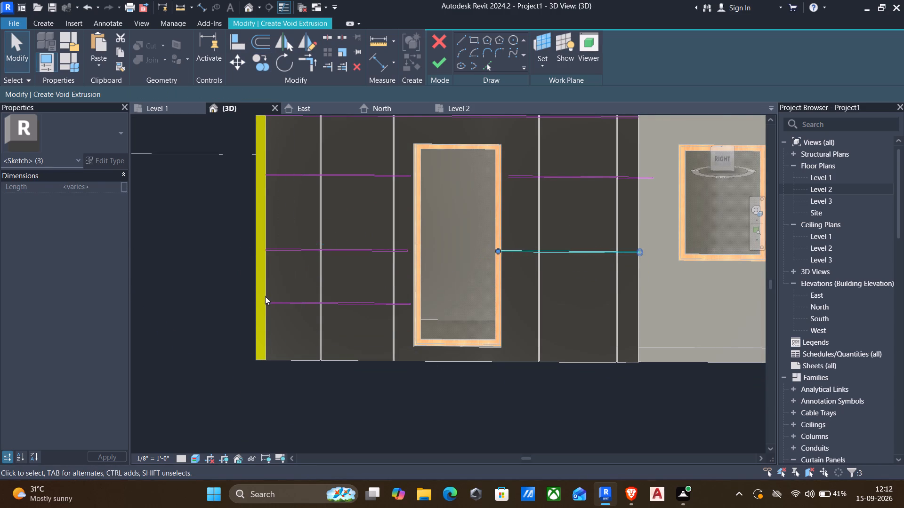
{"action": "left_click_drag", "start_coordinate": [265, 296], "coordinate": [456, 331]}
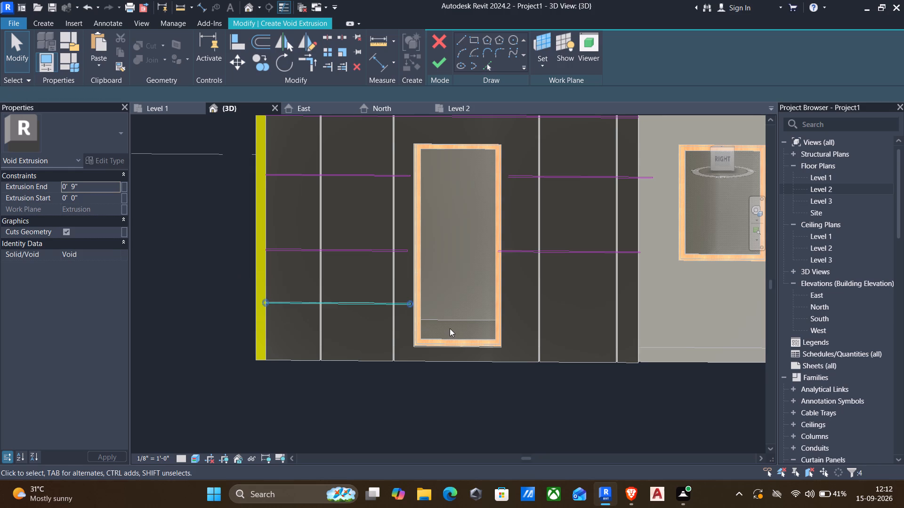
{"action": "type", "text": "co"}
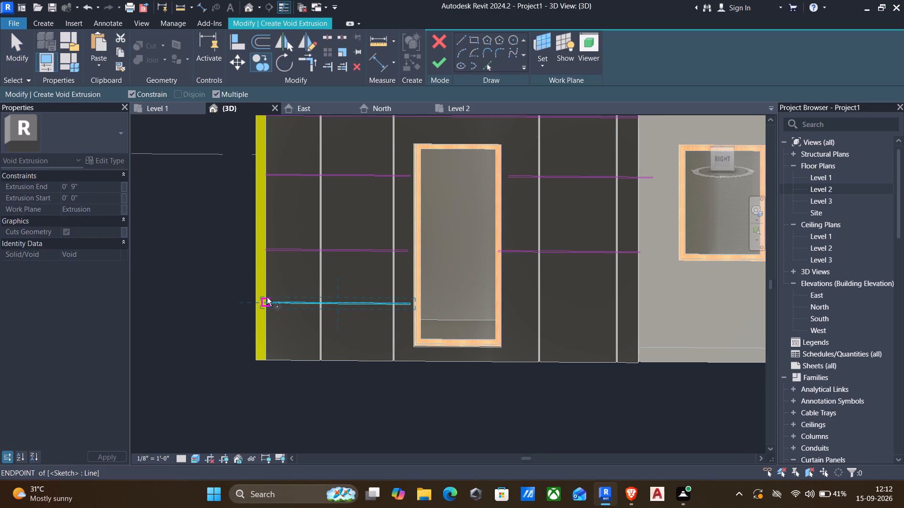
{"action": "left_click", "coordinate": [262, 300]}
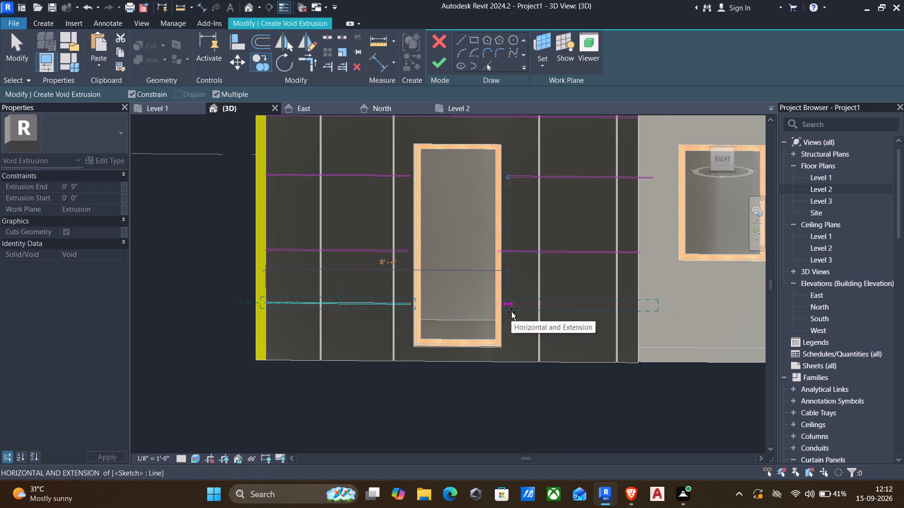
{"action": "left_click_drag", "start_coordinate": [511, 312], "coordinate": [509, 308]}
{"action": "key", "text": "Escape"}
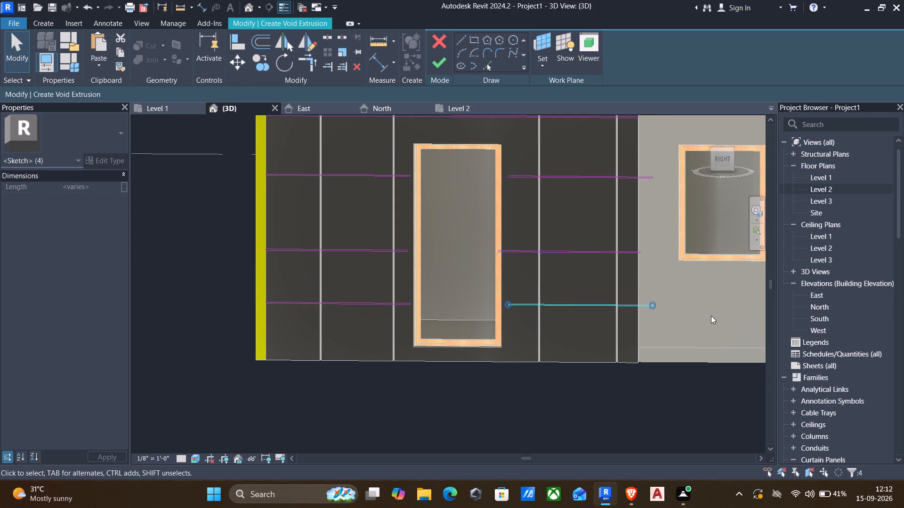
{"action": "key", "text": "Escape"}
Shorten the lowest copied rectangle by moving its far end edge horizontally to just inside the dark facade panel's far edge.
{"action": "left_click_drag", "start_coordinate": [679, 329], "coordinate": [661, 307]}
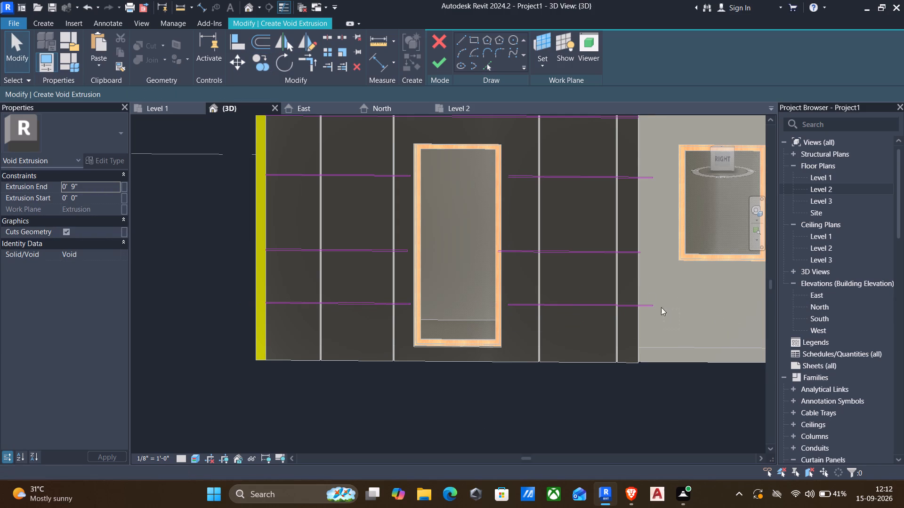
{"action": "left_click_drag", "start_coordinate": [661, 307], "coordinate": [645, 287]}
{"action": "key", "text": "Escape"}
{"action": "scroll", "coordinate": [660, 319], "scroll_direction": "up", "scroll_amount": 12}
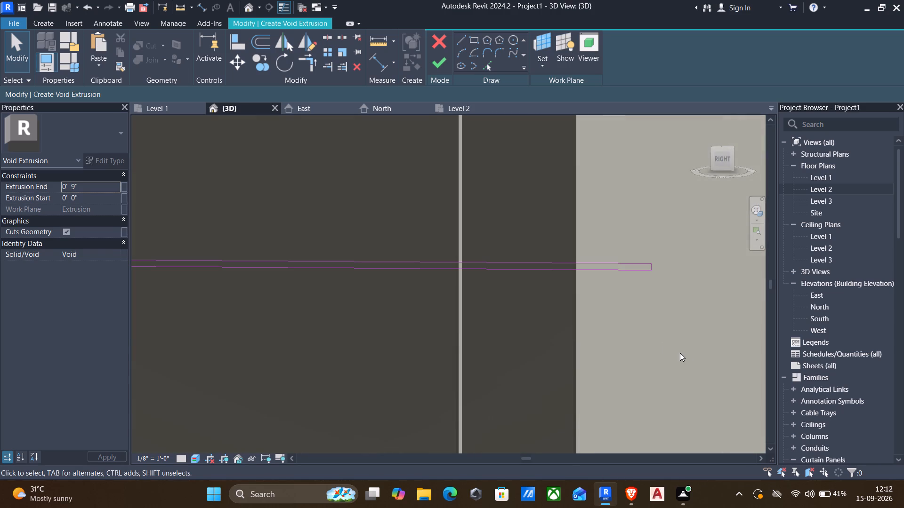
{"action": "left_click_drag", "start_coordinate": [683, 353], "coordinate": [589, 205]}
{"action": "scroll", "coordinate": [749, 349], "scroll_direction": "down", "scroll_amount": 2}
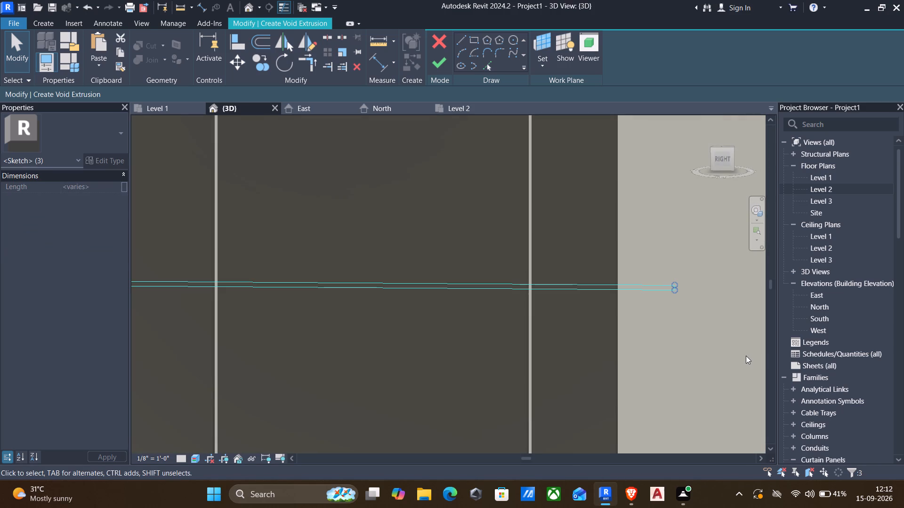
{"action": "type", "text": "mv"}
{"action": "scroll", "coordinate": [683, 295], "scroll_direction": "up", "scroll_amount": 3}
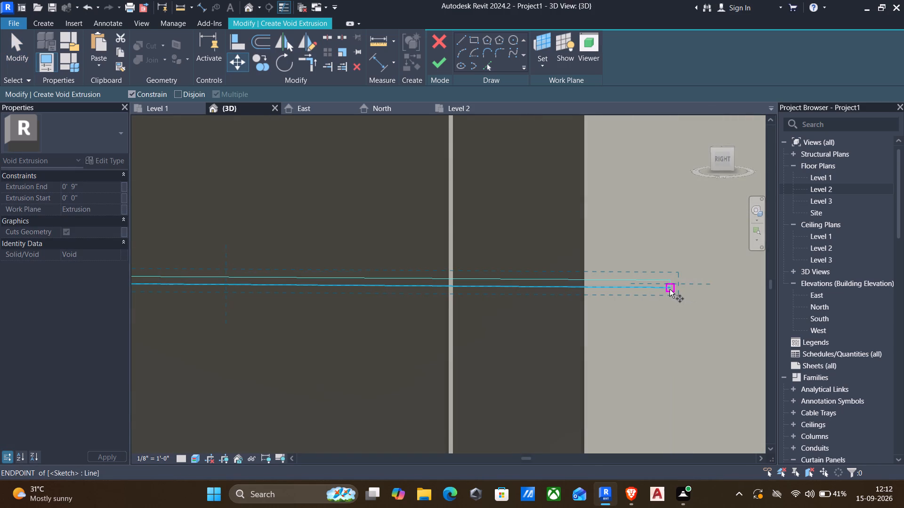
{"action": "left_click", "coordinate": [668, 284]}
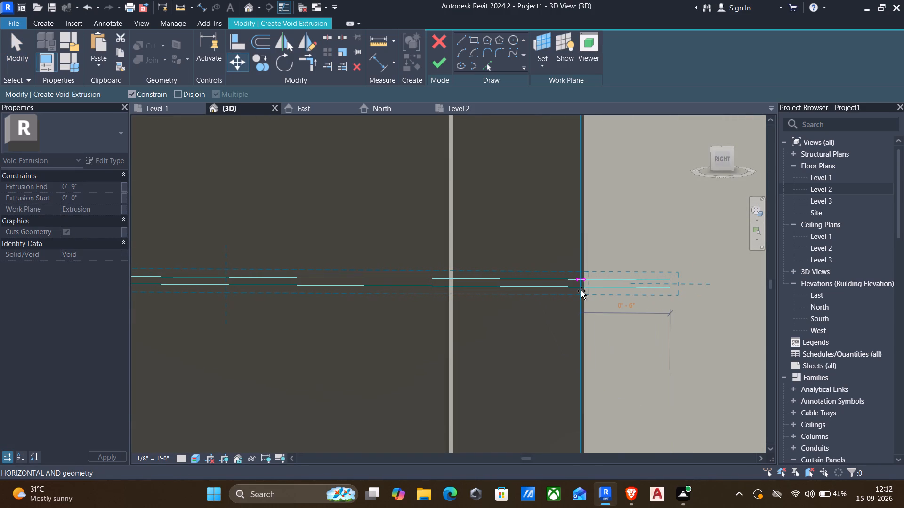
{"action": "left_click", "coordinate": [557, 286]}
Shorten the third row's copied rectangle by moving its far end edge horizontally to just inside the dark facade panel's far edge.
{"action": "scroll", "coordinate": [544, 284], "scroll_direction": "down", "scroll_amount": 3}
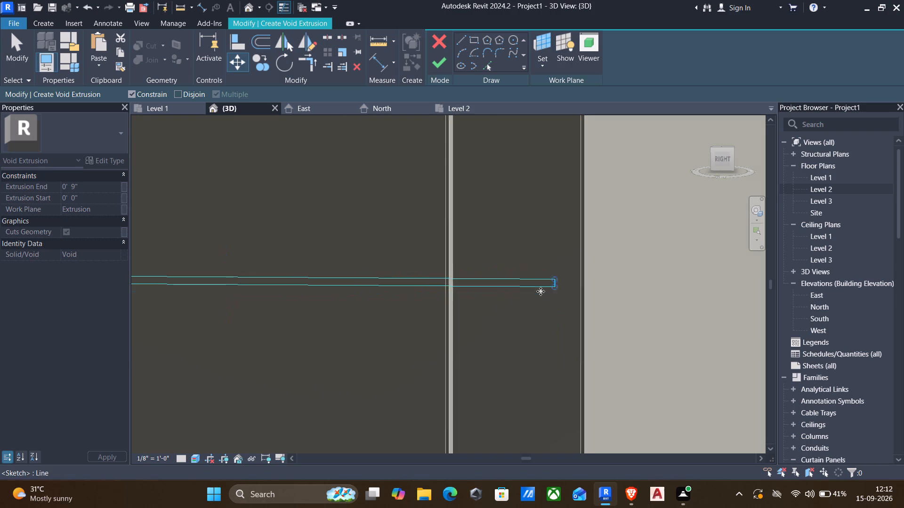
{"action": "scroll", "coordinate": [541, 291], "scroll_direction": "down", "scroll_amount": 5}
{"action": "left_click_drag", "start_coordinate": [596, 237], "coordinate": [609, 195]}
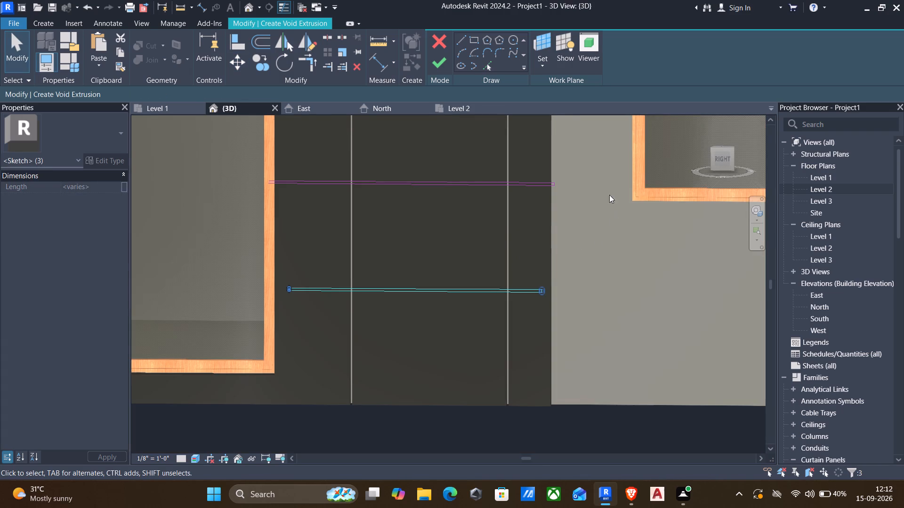
{"action": "left_click_drag", "start_coordinate": [609, 195], "coordinate": [533, 157]}
{"action": "type", "text": "mv"}
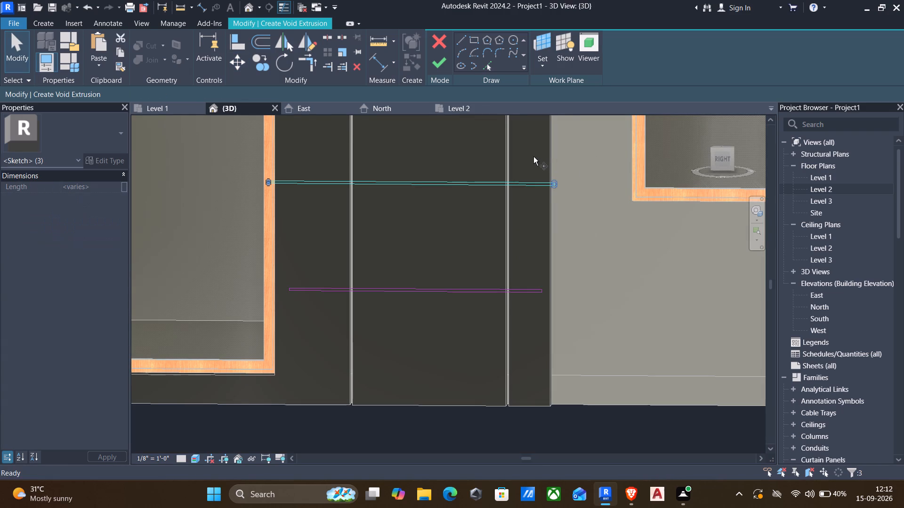
{"action": "scroll", "coordinate": [557, 178], "scroll_direction": "up", "scroll_amount": 8}
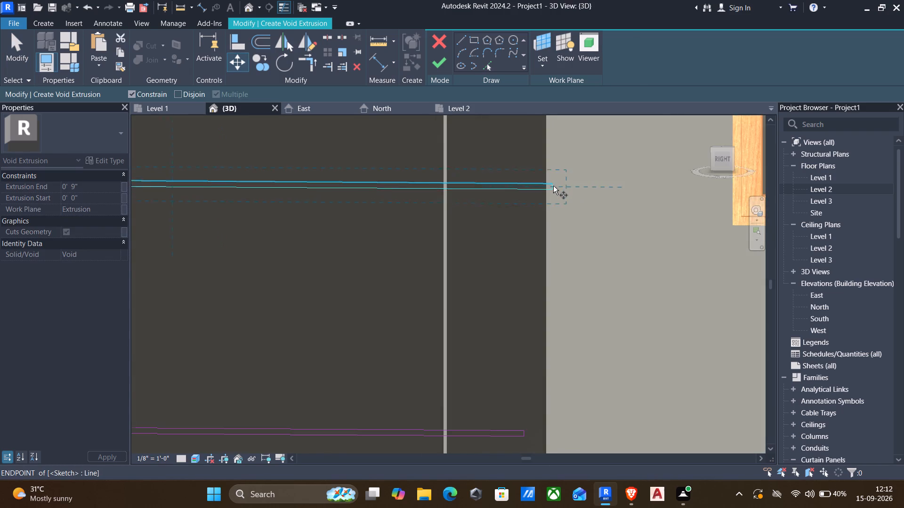
{"action": "scroll", "coordinate": [553, 186], "scroll_direction": "up", "scroll_amount": 6}
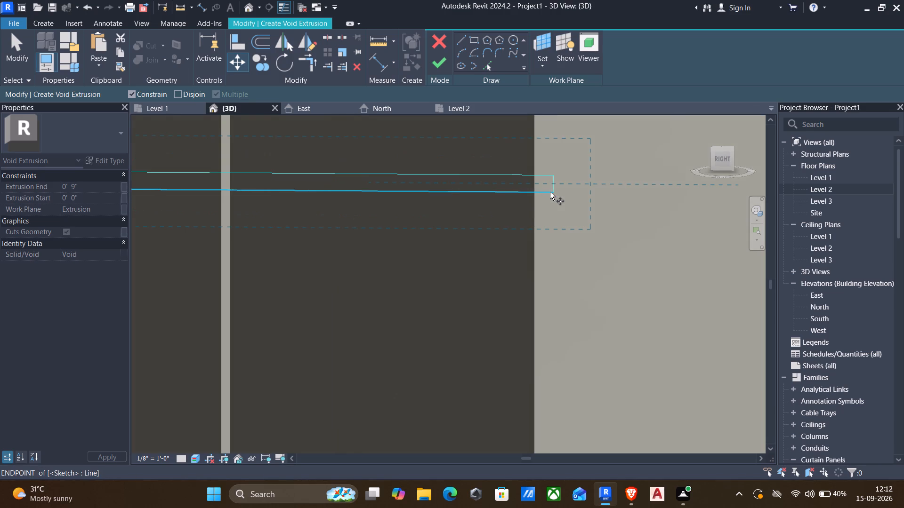
{"action": "left_click", "coordinate": [552, 184]}
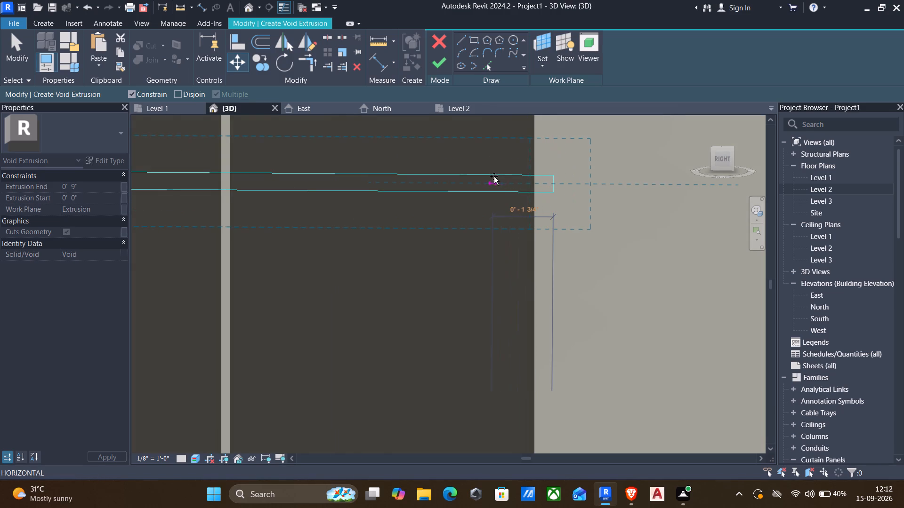
{"action": "left_click", "coordinate": [471, 177]}
Examine how the copied rectangles' ends line up with the door frame's far jamb and the dark facade panel's far edge.
{"action": "scroll", "coordinate": [468, 176], "scroll_direction": "down", "scroll_amount": 5}
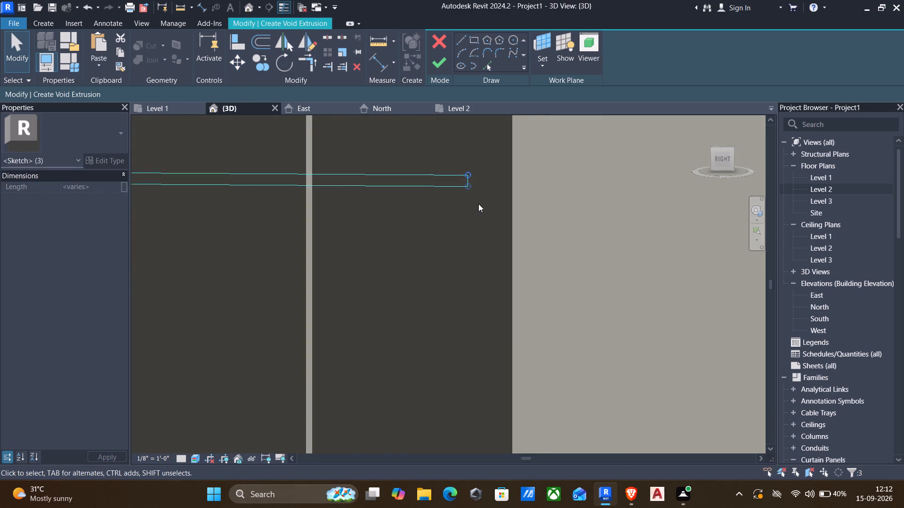
{"action": "scroll", "coordinate": [478, 204], "scroll_direction": "down", "scroll_amount": 11}
{"action": "middle_click_drag", "start_coordinate": [490, 182], "coordinate": [504, 250]}
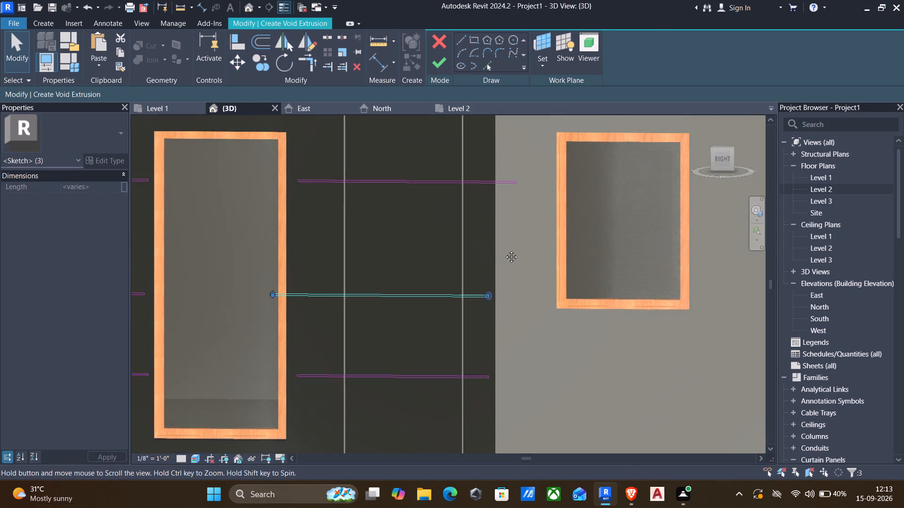
{"action": "middle_click_drag", "start_coordinate": [504, 250], "coordinate": [504, 287]}
{"action": "scroll", "coordinate": [517, 234], "scroll_direction": "up", "scroll_amount": 3}
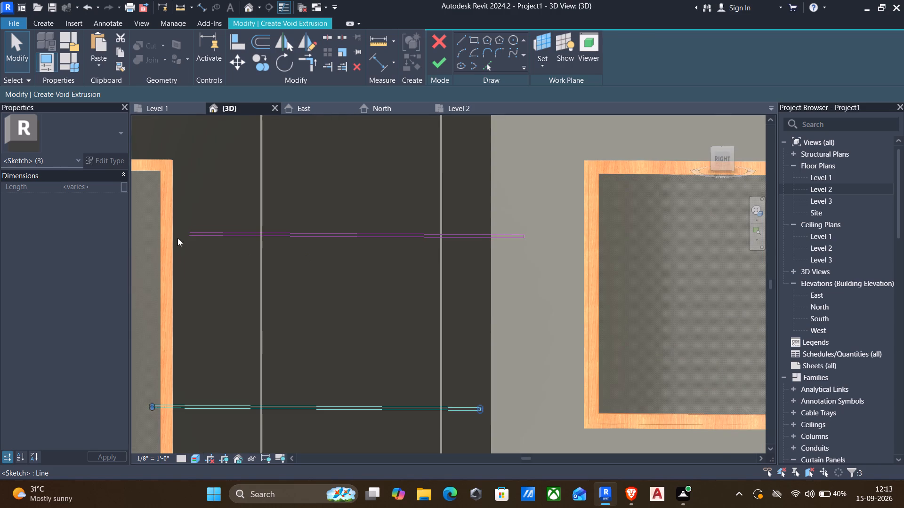
{"action": "scroll", "coordinate": [186, 230], "scroll_direction": "up", "scroll_amount": 7}
{"action": "scroll", "coordinate": [180, 252], "scroll_direction": "down", "scroll_amount": 9}
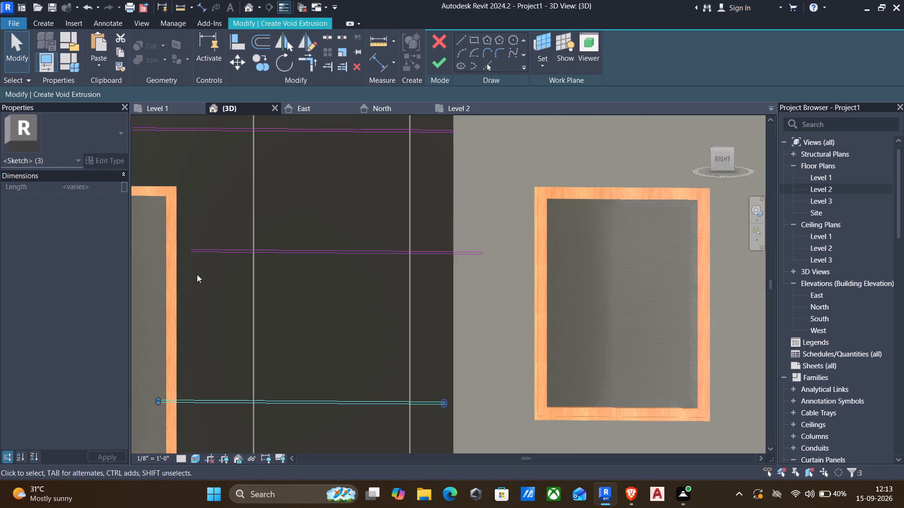
{"action": "scroll", "coordinate": [197, 274], "scroll_direction": "down", "scroll_amount": 3}
{"action": "middle_click_drag", "start_coordinate": [219, 278], "coordinate": [419, 276]}
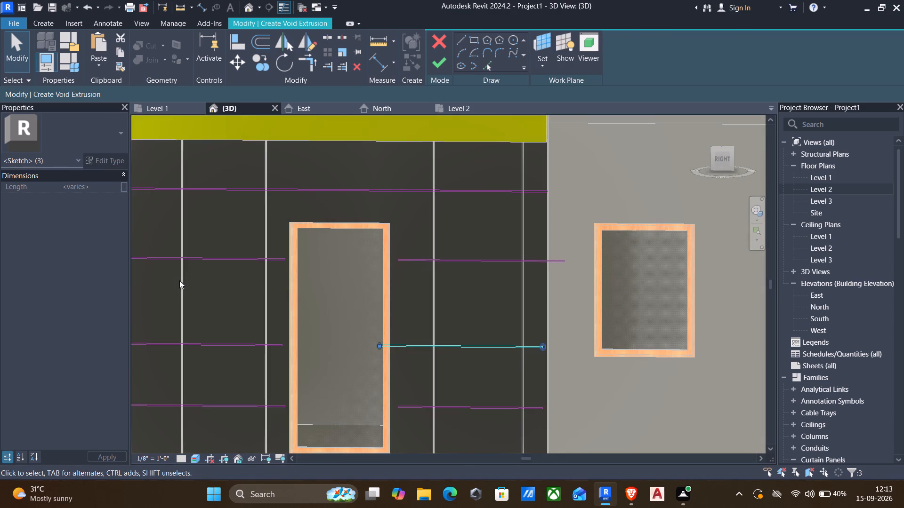
{"action": "middle_click_drag", "start_coordinate": [182, 281], "coordinate": [240, 286]}
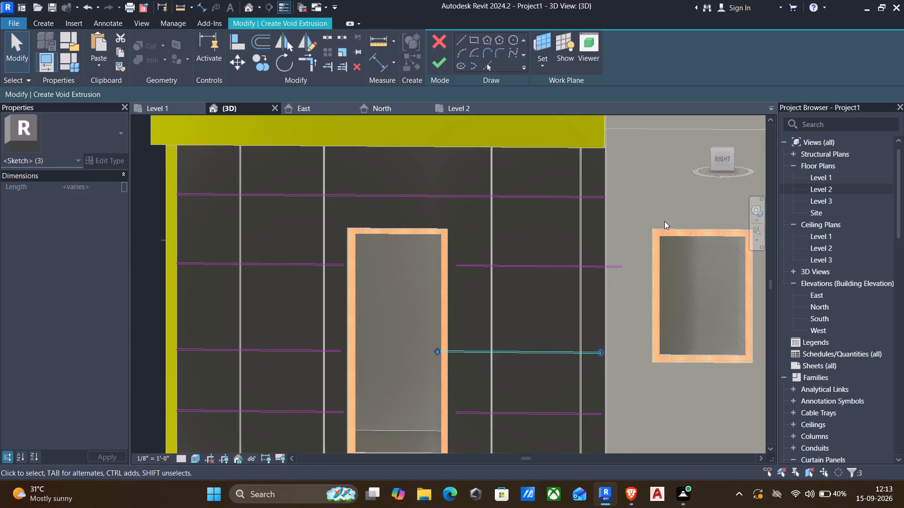
Draw a short vertical line closing the door-side open end of the second row's copied rectangle.
{"action": "left_click", "coordinate": [462, 41]}
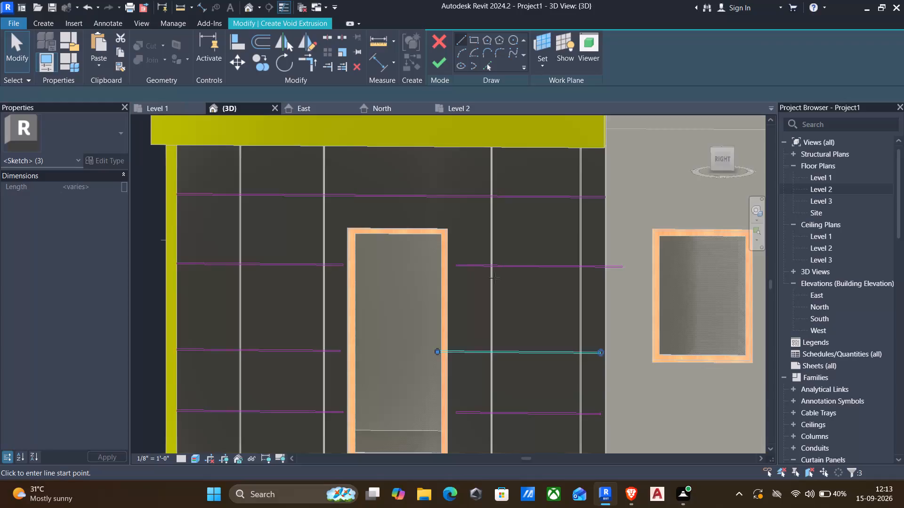
{"action": "scroll", "coordinate": [488, 278], "scroll_direction": "up", "scroll_amount": 7}
{"action": "scroll", "coordinate": [443, 266], "scroll_direction": "up", "scroll_amount": 8}
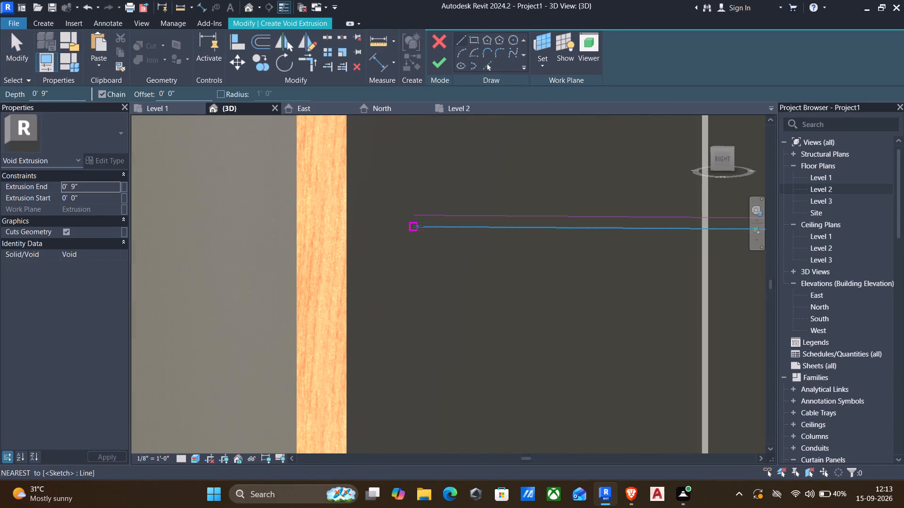
{"action": "left_click_drag", "start_coordinate": [416, 226], "coordinate": [417, 217]}
{"action": "left_click", "coordinate": [416, 214]}
{"action": "scroll", "coordinate": [441, 235], "scroll_direction": "down", "scroll_amount": 3}
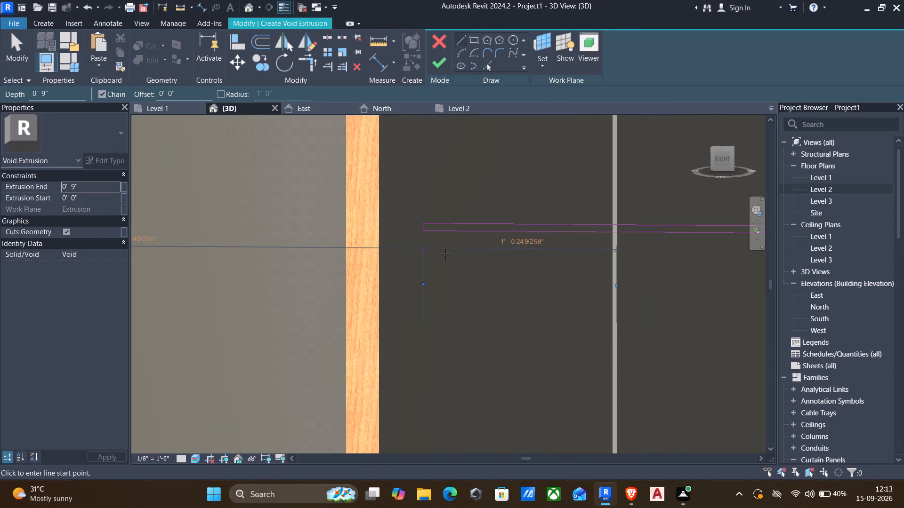
{"action": "key", "text": "Escape"}
{"action": "scroll", "coordinate": [533, 278], "scroll_direction": "down", "scroll_amount": 3}
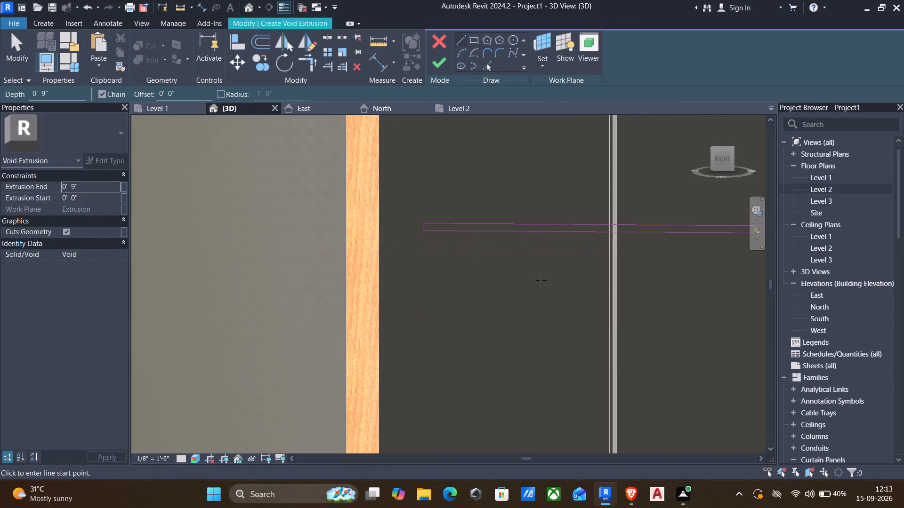
{"action": "middle_click_drag", "start_coordinate": [560, 281], "coordinate": [302, 257]}
{"action": "scroll", "coordinate": [339, 265], "scroll_direction": "down", "scroll_amount": 3}
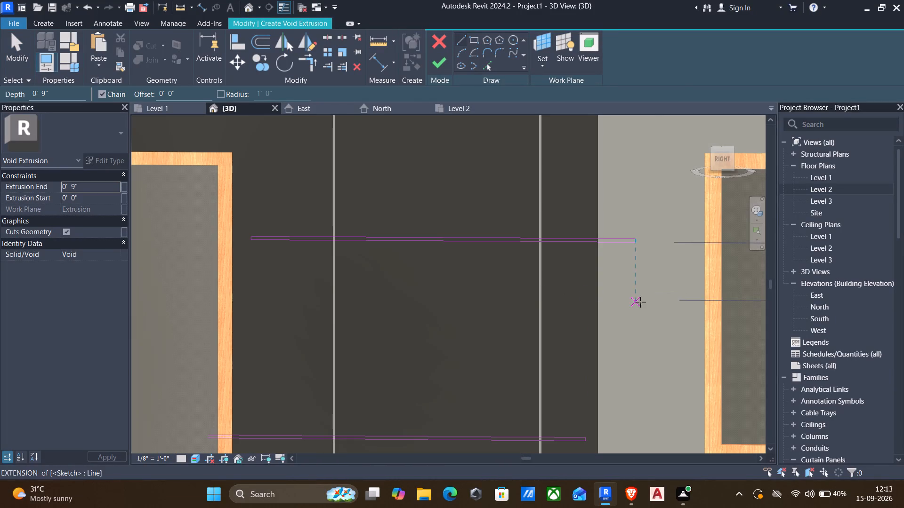
{"action": "key", "text": "Escape"}
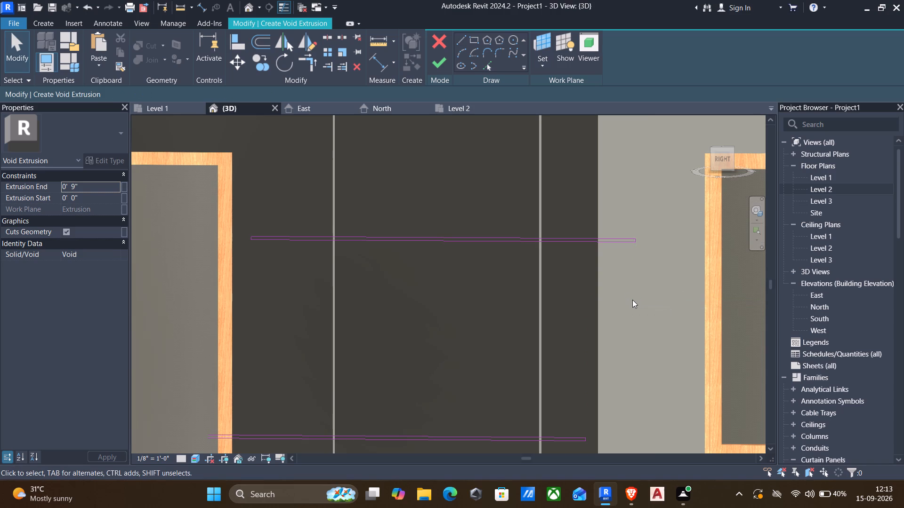
Shorten the second row's copied rectangle by moving its far end edge horizontally to just inside the dark facade panel's far edge.
{"action": "left_click_drag", "start_coordinate": [656, 303], "coordinate": [657, 303]}
{"action": "left_click_drag", "start_coordinate": [657, 303], "coordinate": [589, 186]}
{"action": "scroll", "coordinate": [652, 238], "scroll_direction": "up", "scroll_amount": 4}
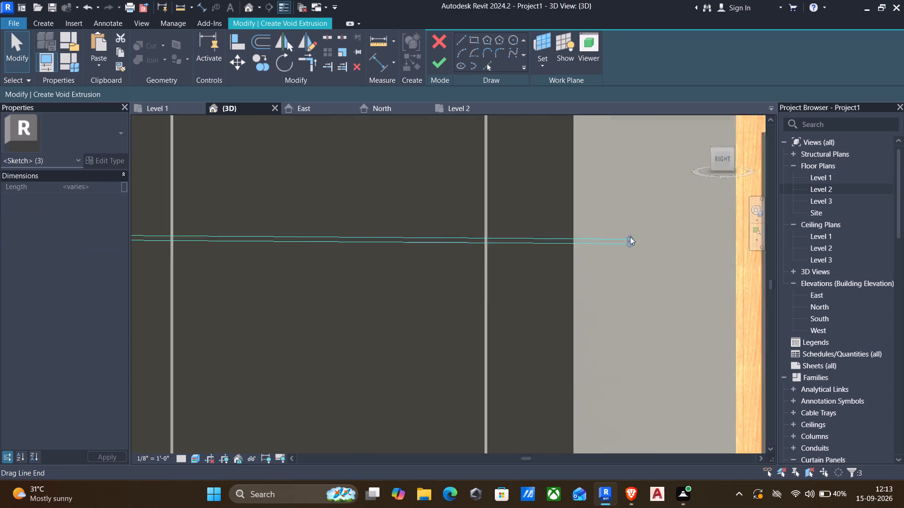
{"action": "key", "text": "m"}
{"action": "key", "text": "v"}
{"action": "scroll", "coordinate": [640, 254], "scroll_direction": "up", "scroll_amount": 3}
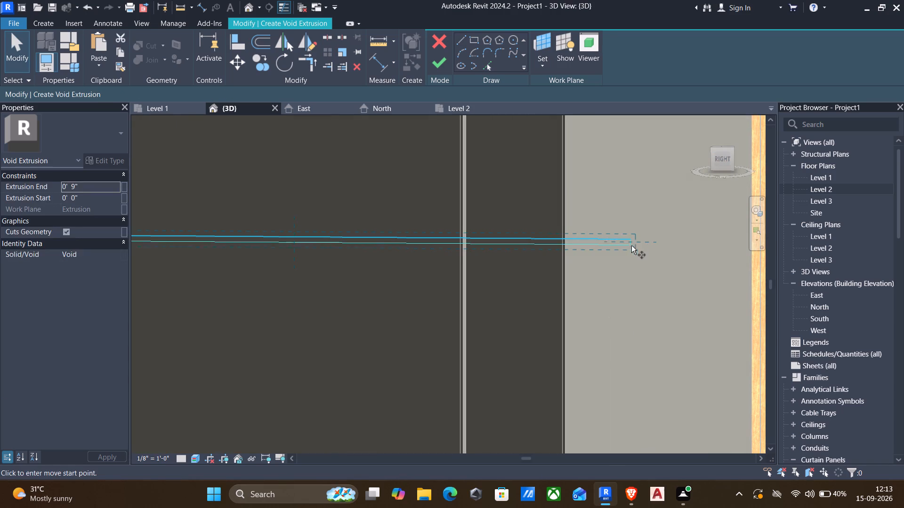
{"action": "scroll", "coordinate": [631, 246], "scroll_direction": "up", "scroll_amount": 4}
{"action": "left_click", "coordinate": [635, 237]}
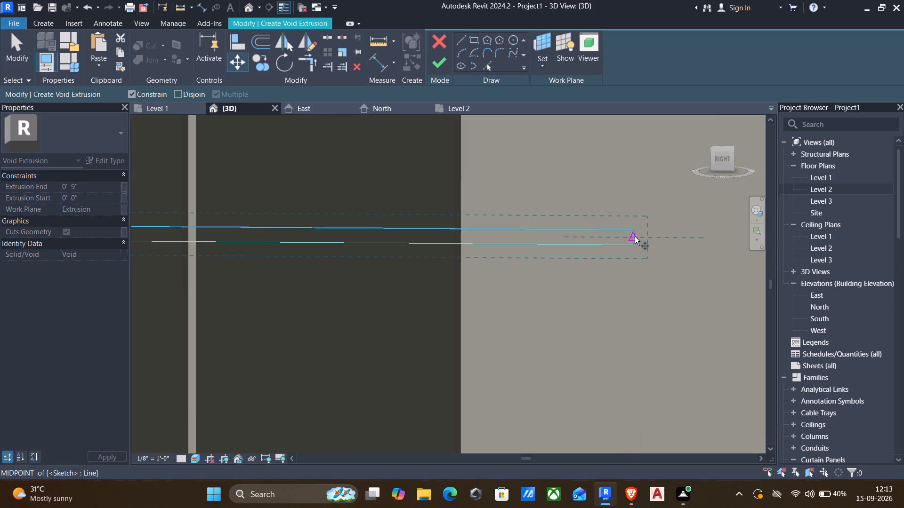
{"action": "left_click", "coordinate": [429, 240]}
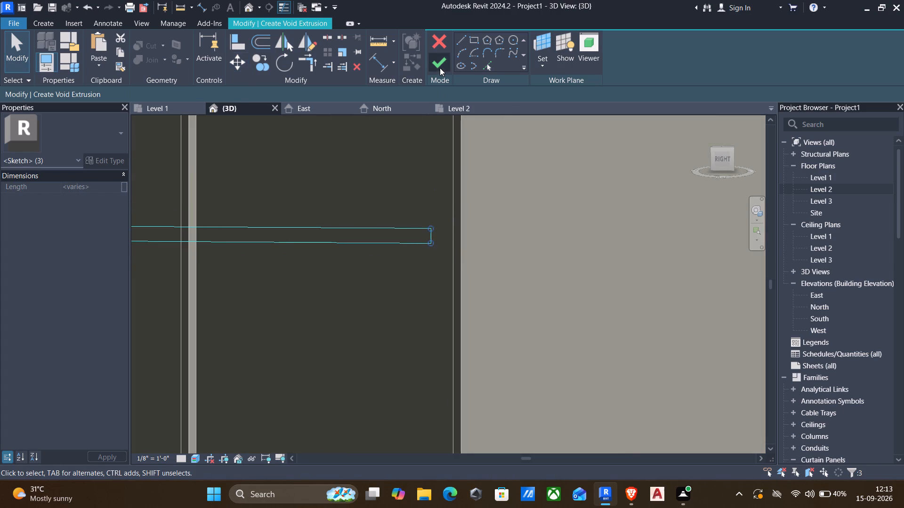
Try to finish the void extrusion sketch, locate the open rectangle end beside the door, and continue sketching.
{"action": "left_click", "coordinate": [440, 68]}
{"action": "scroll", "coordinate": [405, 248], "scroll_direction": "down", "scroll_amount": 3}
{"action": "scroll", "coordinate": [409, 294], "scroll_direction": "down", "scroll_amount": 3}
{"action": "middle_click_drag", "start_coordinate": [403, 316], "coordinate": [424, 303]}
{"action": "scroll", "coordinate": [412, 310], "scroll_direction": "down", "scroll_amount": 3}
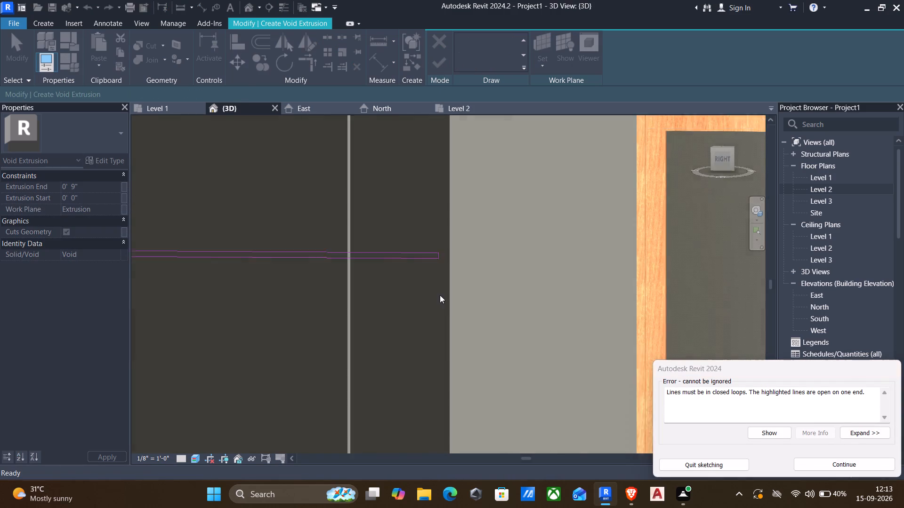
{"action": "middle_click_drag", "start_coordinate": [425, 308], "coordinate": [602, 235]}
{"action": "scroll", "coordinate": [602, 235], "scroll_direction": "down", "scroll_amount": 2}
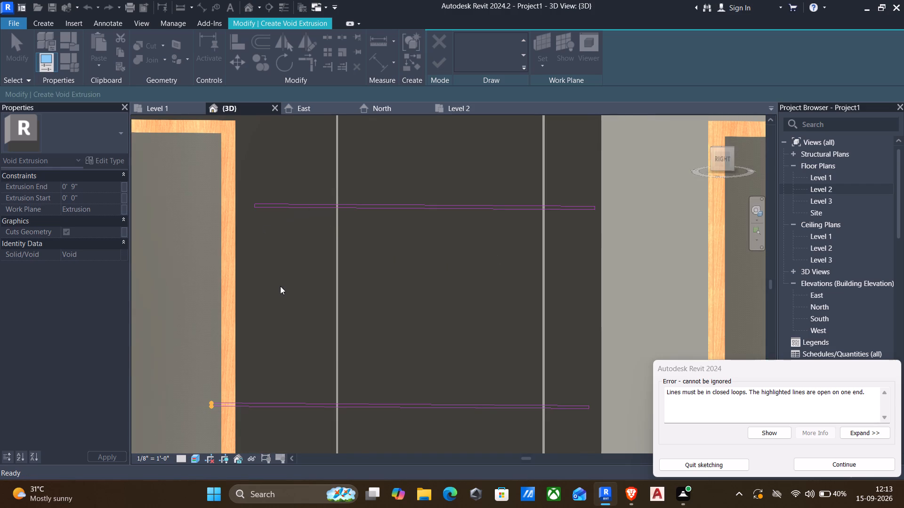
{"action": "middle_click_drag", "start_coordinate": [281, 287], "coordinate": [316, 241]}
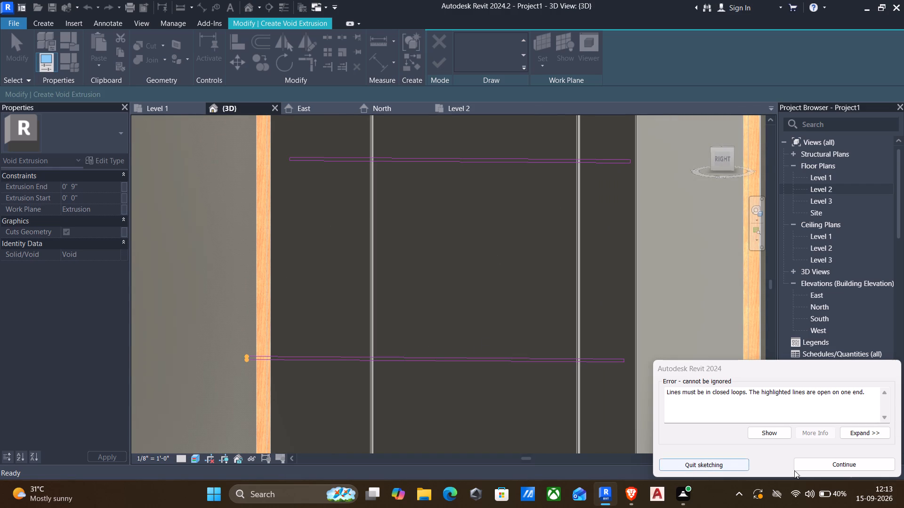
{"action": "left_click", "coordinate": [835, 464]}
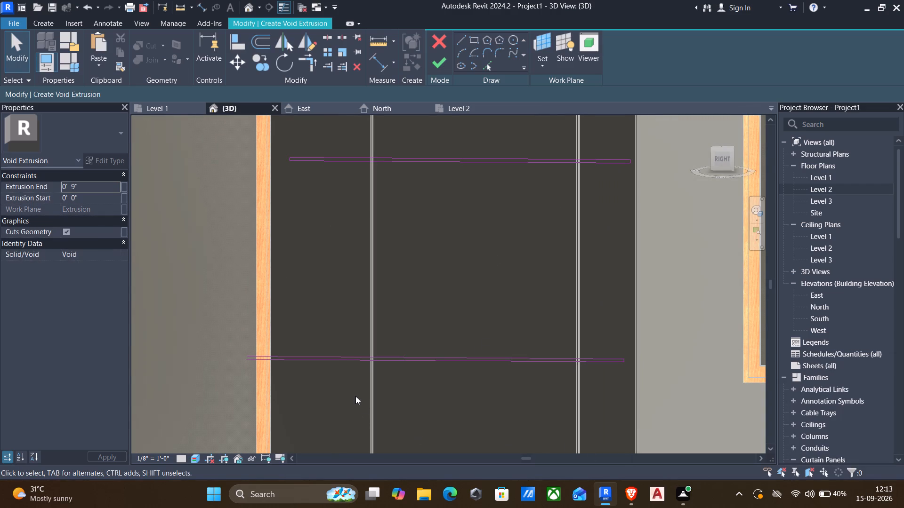
Draw a short vertical line closing the open end of the third row's copied rectangle that overlaps the door frame.
{"action": "scroll", "coordinate": [349, 393], "scroll_direction": "up", "scroll_amount": 2}
{"action": "left_click_drag", "start_coordinate": [161, 305], "coordinate": [265, 385]}
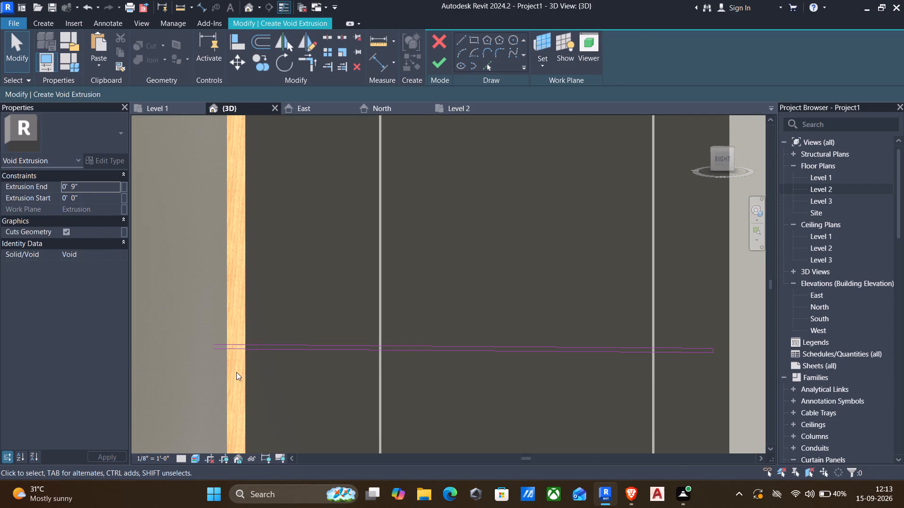
{"action": "left_click", "coordinate": [459, 43]}
{"action": "scroll", "coordinate": [191, 426], "scroll_direction": "up", "scroll_amount": 3}
{"action": "scroll", "coordinate": [309, 312], "scroll_direction": "up", "scroll_amount": 1}
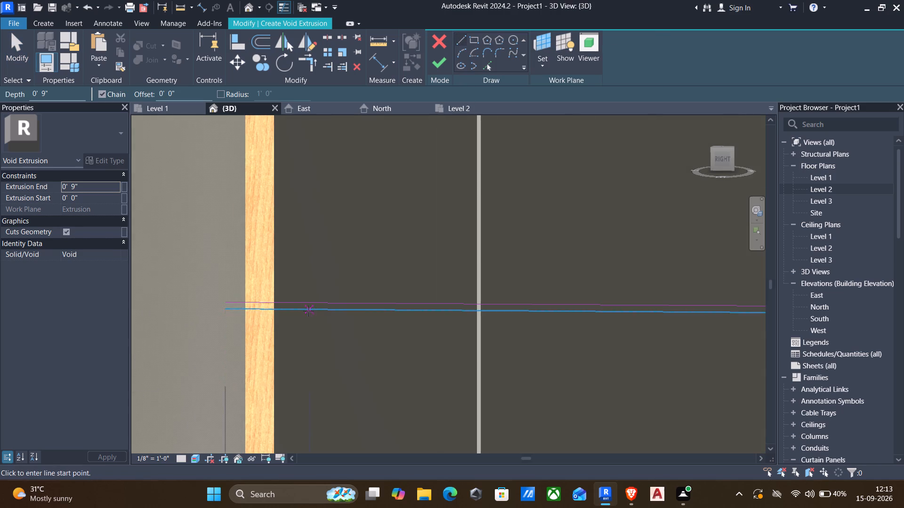
{"action": "scroll", "coordinate": [308, 311], "scroll_direction": "up", "scroll_amount": 3}
{"action": "scroll", "coordinate": [169, 321], "scroll_direction": "up", "scroll_amount": 2}
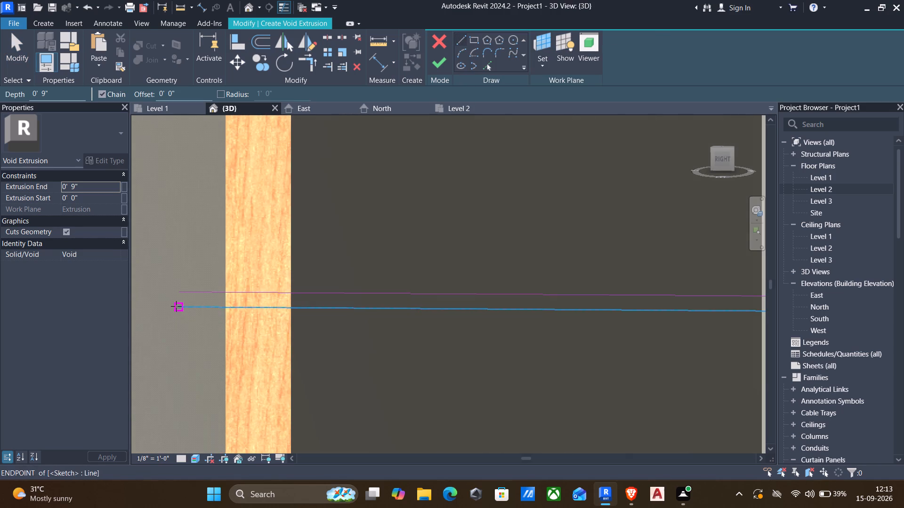
{"action": "left_click", "coordinate": [176, 306]}
{"action": "left_click", "coordinate": [180, 289]}
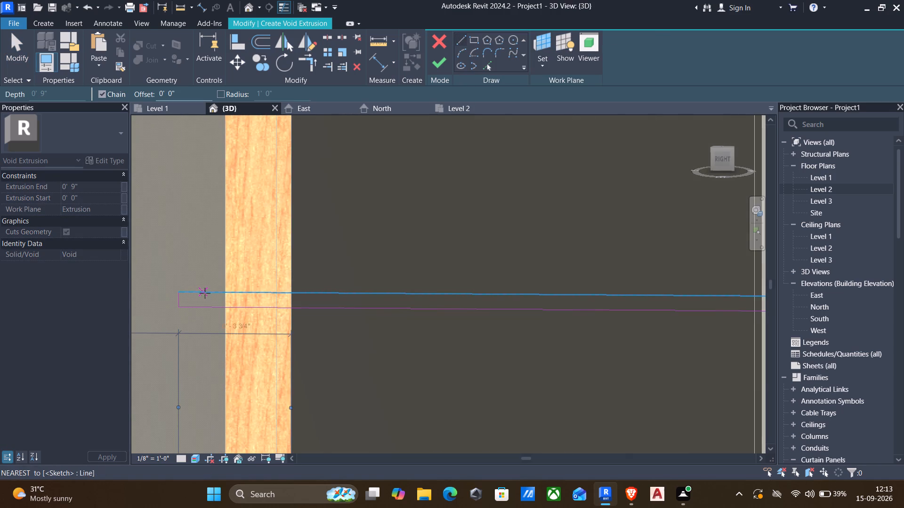
{"action": "key", "text": "Escape"}
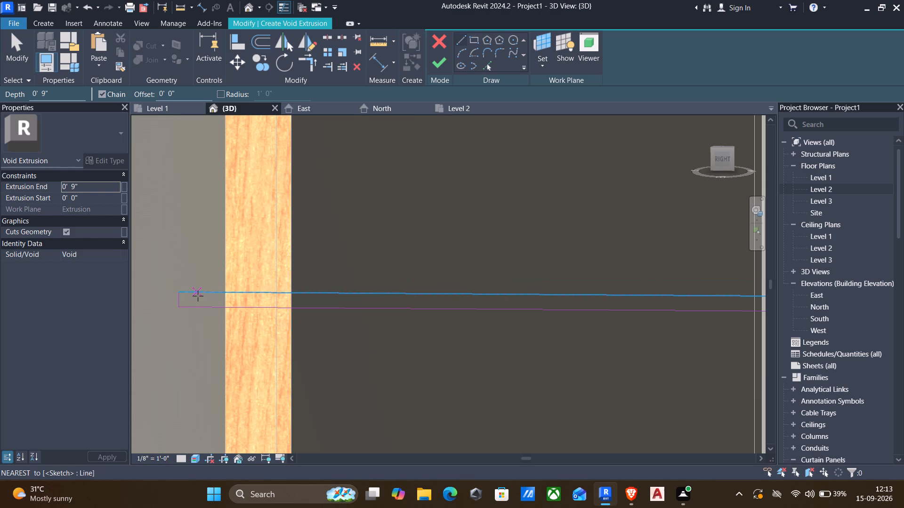
{"action": "key", "text": "Escape"}
Move the third row's new closing edge about 4 3/4" horizontally so the rectangle starts just beyond the door frame.
{"action": "left_click_drag", "start_coordinate": [163, 270], "coordinate": [215, 318]}
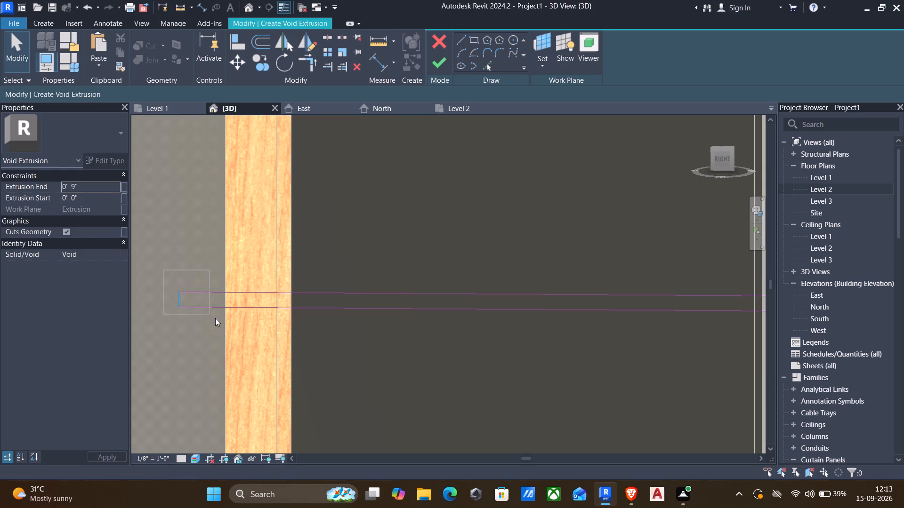
{"action": "left_click_drag", "start_coordinate": [215, 318], "coordinate": [227, 328]}
{"action": "key", "text": "m"}
{"action": "key", "text": "v"}
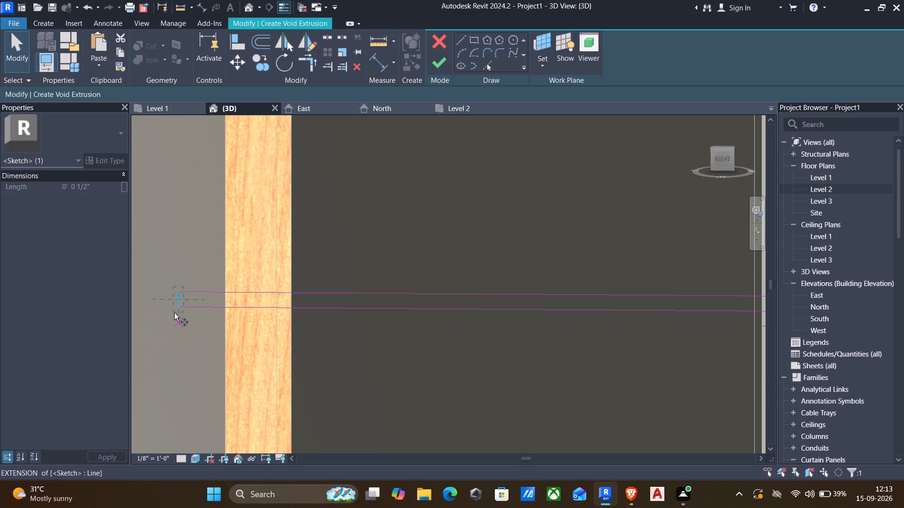
{"action": "left_click", "coordinate": [178, 300]}
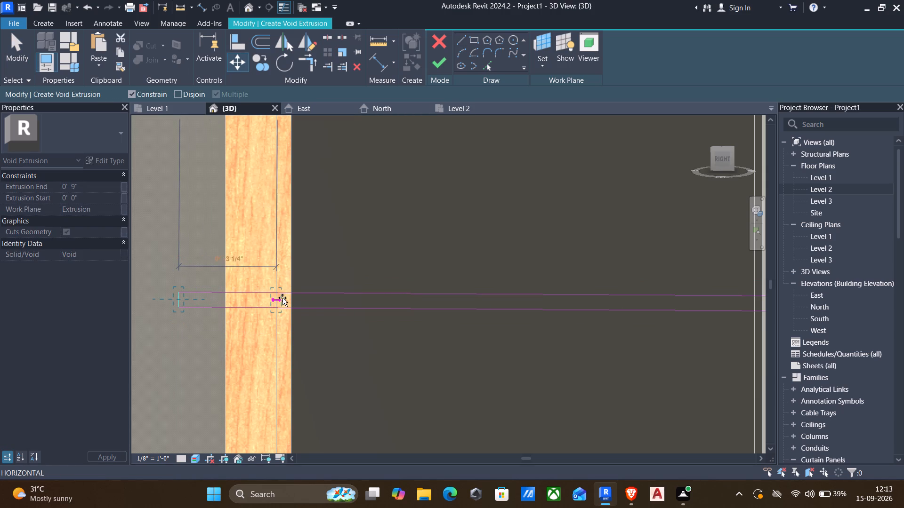
{"action": "left_click", "coordinate": [321, 297]}
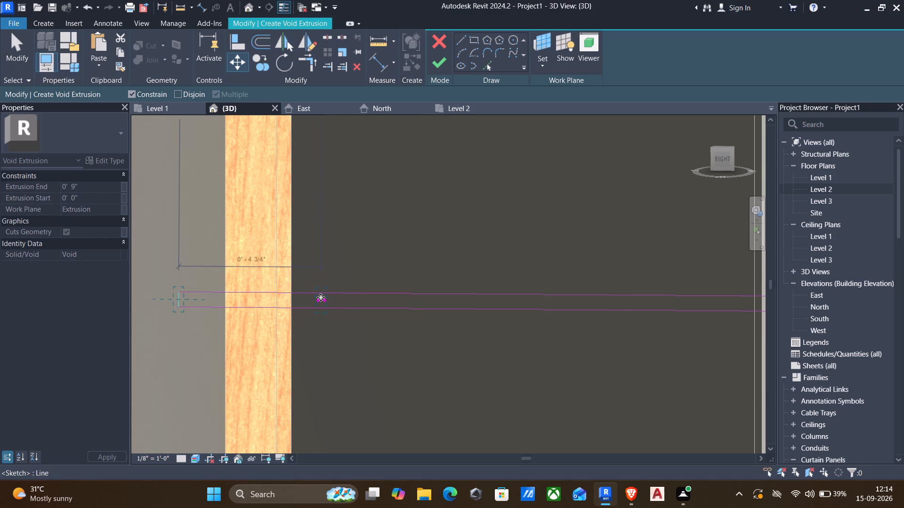
{"action": "key", "text": "Escape"}
{"action": "key", "text": "grave"}
Finish the void extrusion sketch with its 9" depth and finish the in-place facade model.
{"action": "scroll", "coordinate": [342, 339], "scroll_direction": "down", "scroll_amount": 2}
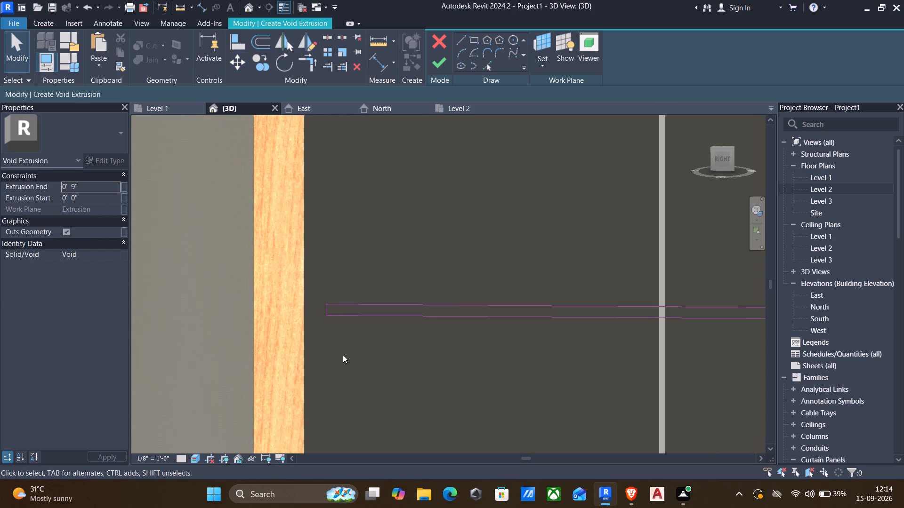
{"action": "scroll", "coordinate": [443, 412], "scroll_direction": "down", "scroll_amount": 3}
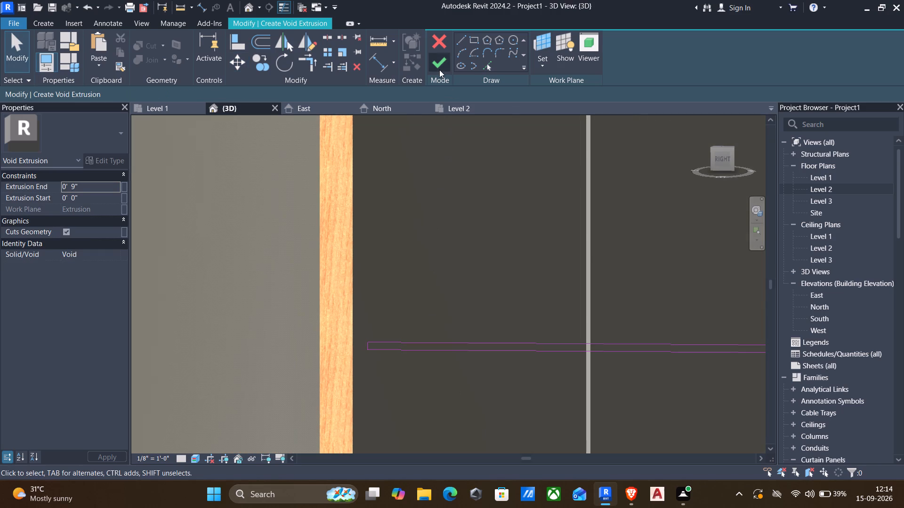
{"action": "left_click", "coordinate": [439, 70]}
{"action": "scroll", "coordinate": [423, 242], "scroll_direction": "down", "scroll_amount": 4}
{"action": "scroll", "coordinate": [515, 389], "scroll_direction": "down", "scroll_amount": 2}
{"action": "middle_click_drag", "start_coordinate": [542, 381], "coordinate": [382, 354]}
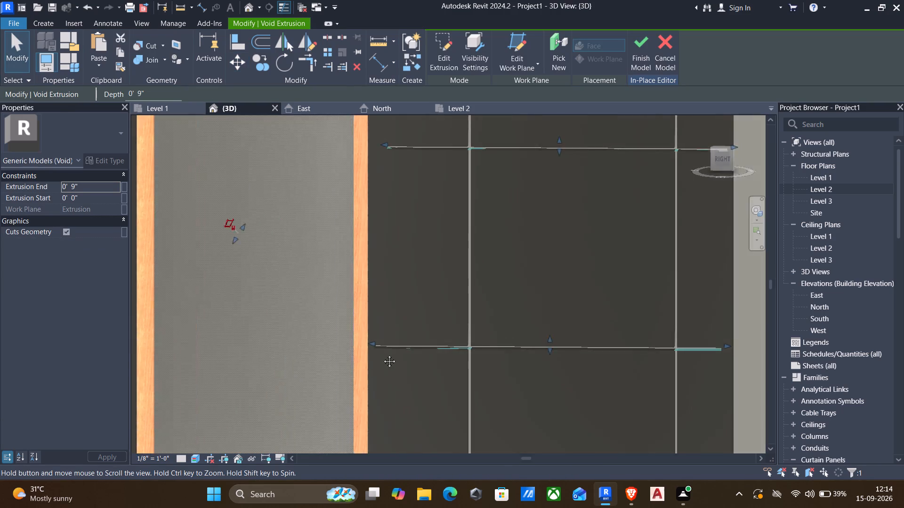
{"action": "middle_click_drag", "start_coordinate": [382, 354], "coordinate": [359, 339]}
{"action": "scroll", "coordinate": [340, 333], "scroll_direction": "down", "scroll_amount": 1}
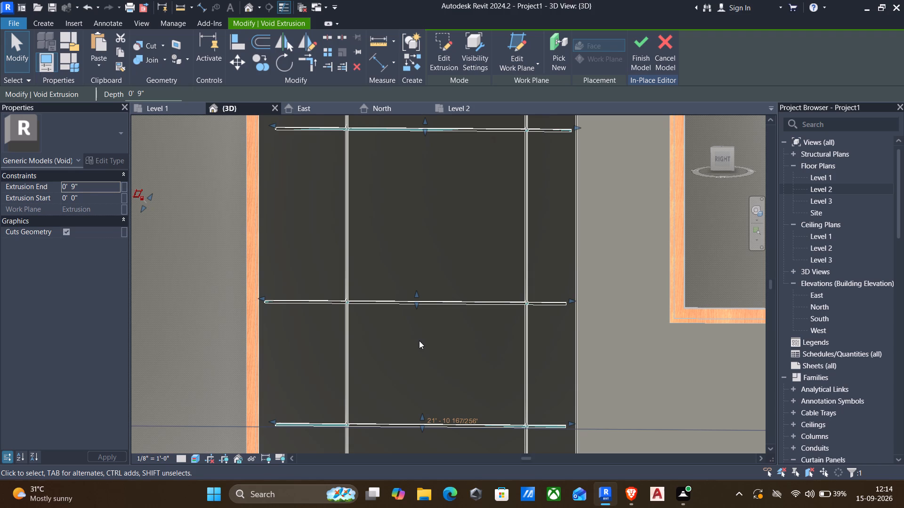
{"action": "left_click", "coordinate": [636, 48]}
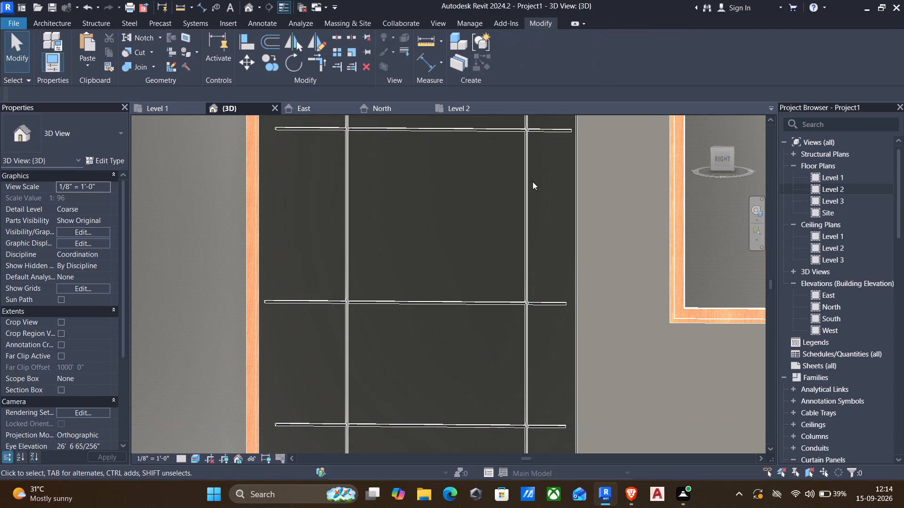
Examine the horizontal grooves around the side door and the adjoining facade and balcony frame from an oblique 3D view.
{"action": "scroll", "coordinate": [482, 221], "scroll_direction": "down", "scroll_amount": 1, "text": "shift"}
{"action": "middle_click_drag", "start_coordinate": [482, 221], "coordinate": [563, 254], "text": "shift"}
{"action": "scroll", "coordinate": [531, 266], "scroll_direction": "down", "scroll_amount": 2}
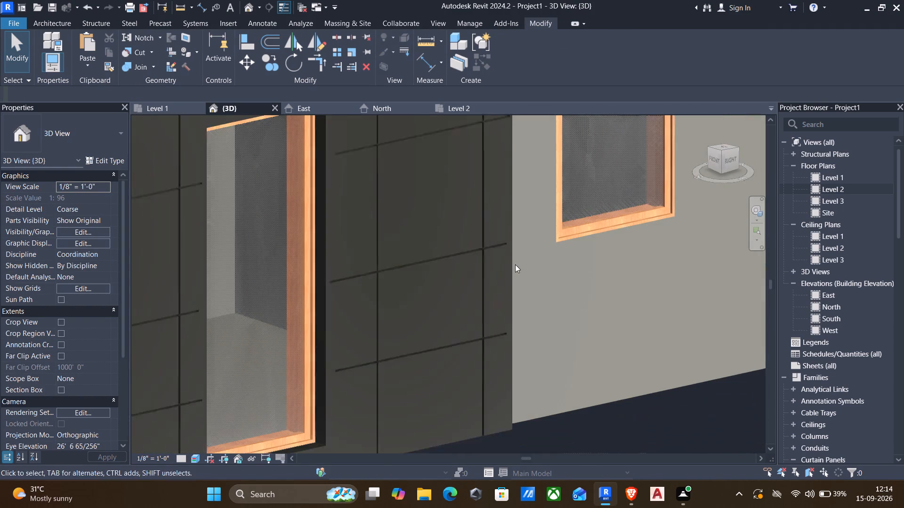
{"action": "scroll", "coordinate": [536, 270], "scroll_direction": "down", "scroll_amount": 5}
{"action": "scroll", "coordinate": [374, 220], "scroll_direction": "down", "scroll_amount": 2}
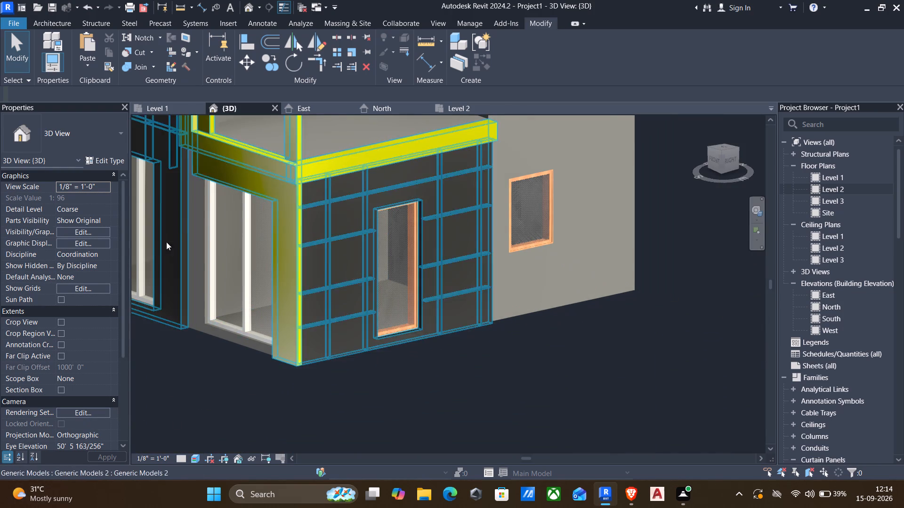
{"action": "middle_click_drag", "start_coordinate": [264, 162], "coordinate": [278, 187]}
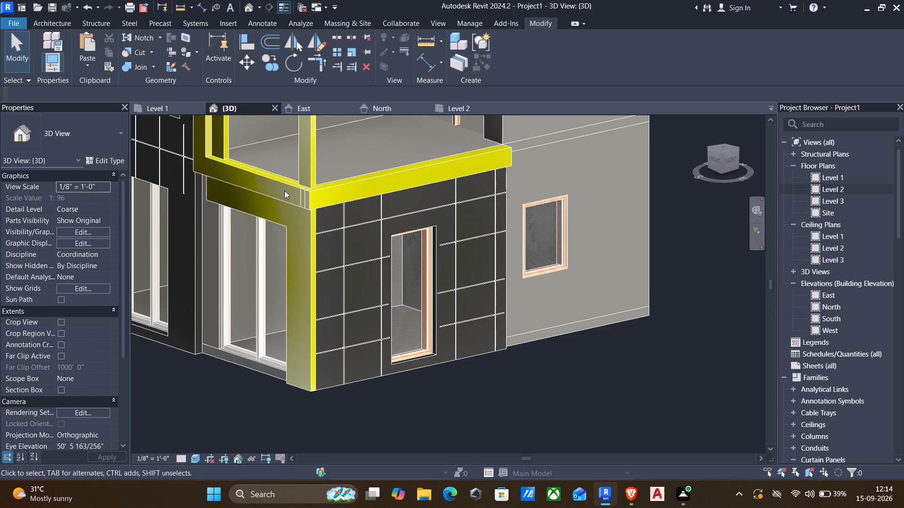
{"action": "middle_click_drag", "start_coordinate": [311, 226], "coordinate": [387, 324]}
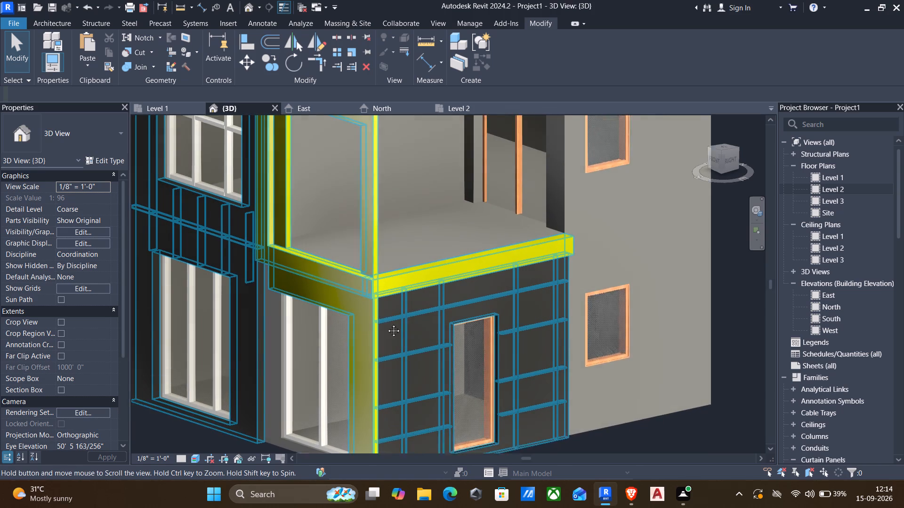
{"action": "middle_click_drag", "start_coordinate": [387, 324], "coordinate": [387, 324]}
{"action": "scroll", "coordinate": [360, 279], "scroll_direction": "down", "scroll_amount": 1}
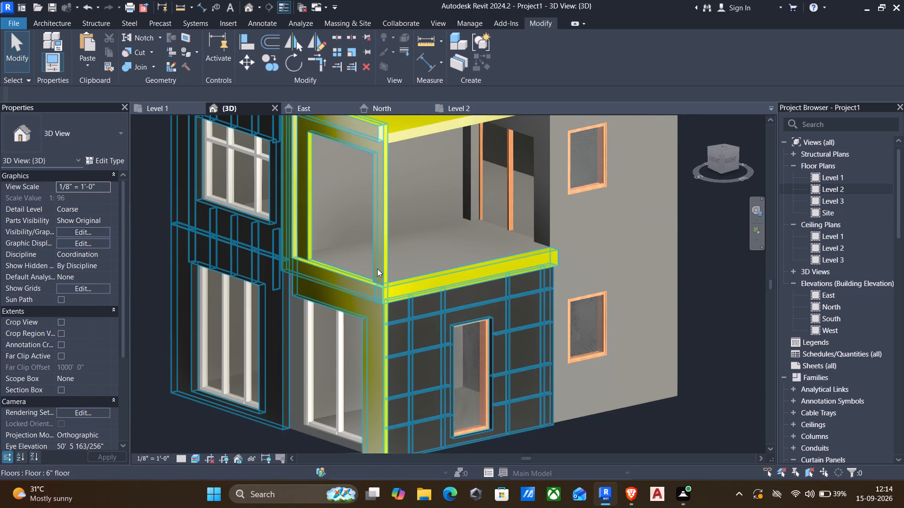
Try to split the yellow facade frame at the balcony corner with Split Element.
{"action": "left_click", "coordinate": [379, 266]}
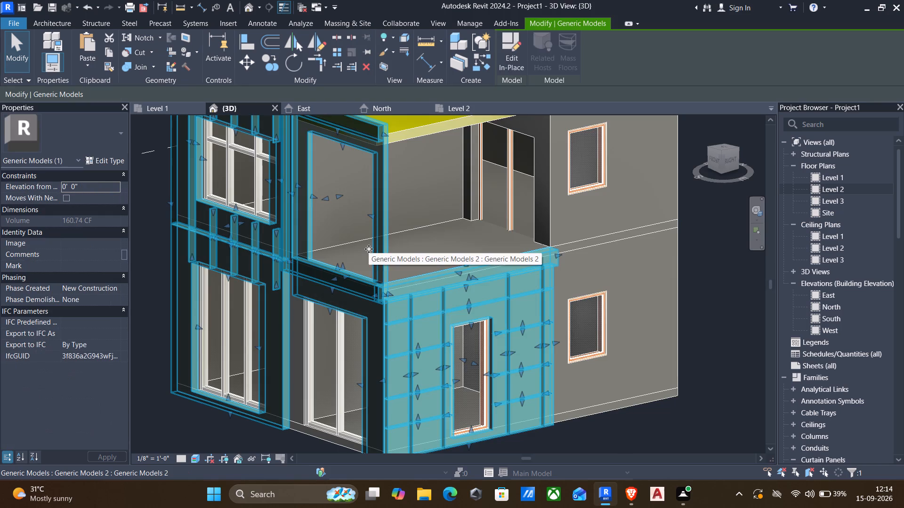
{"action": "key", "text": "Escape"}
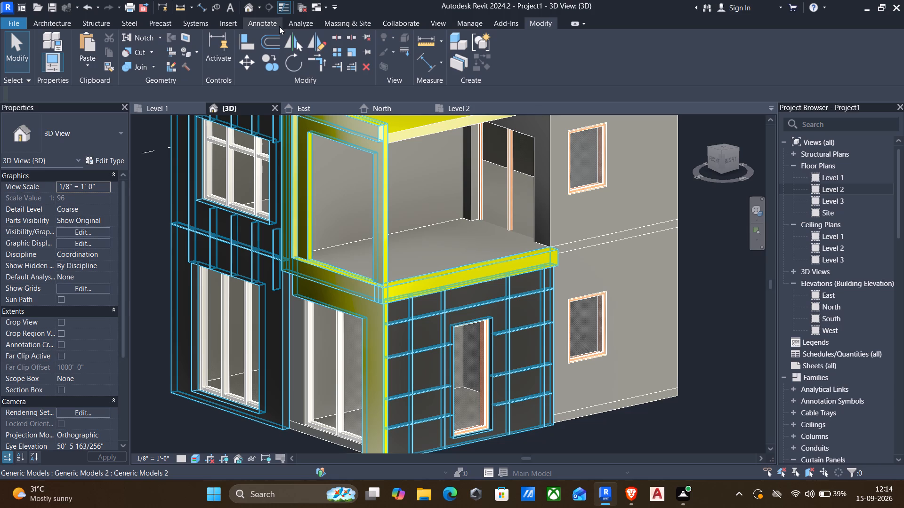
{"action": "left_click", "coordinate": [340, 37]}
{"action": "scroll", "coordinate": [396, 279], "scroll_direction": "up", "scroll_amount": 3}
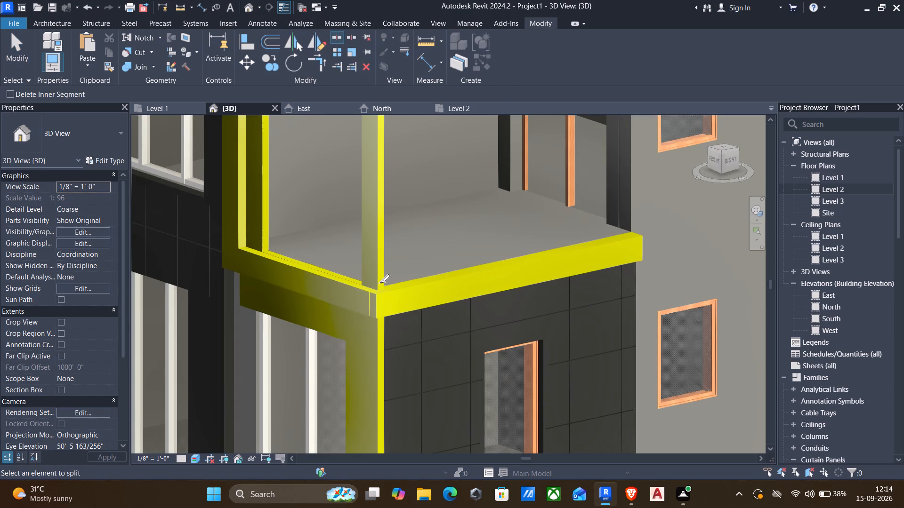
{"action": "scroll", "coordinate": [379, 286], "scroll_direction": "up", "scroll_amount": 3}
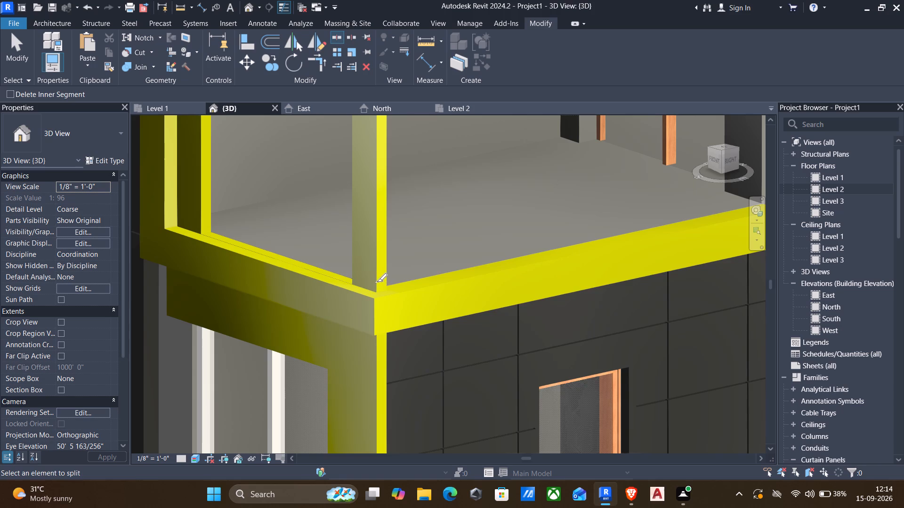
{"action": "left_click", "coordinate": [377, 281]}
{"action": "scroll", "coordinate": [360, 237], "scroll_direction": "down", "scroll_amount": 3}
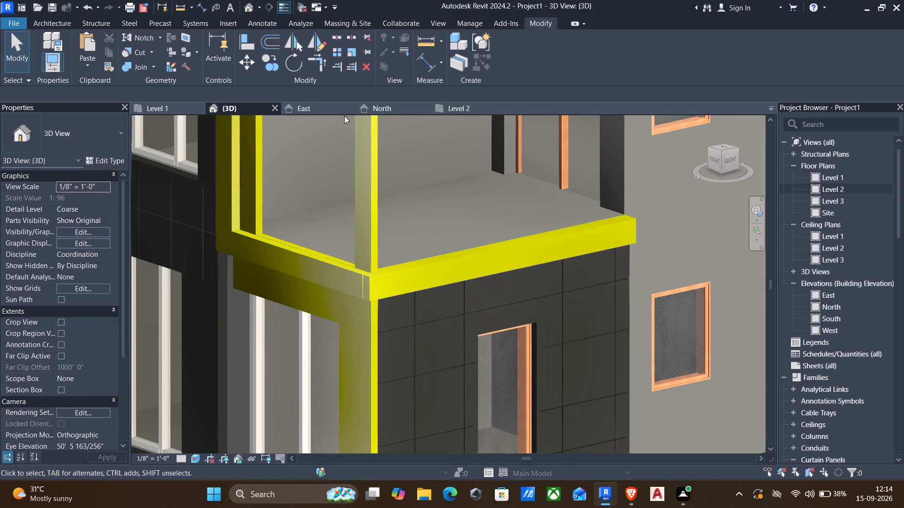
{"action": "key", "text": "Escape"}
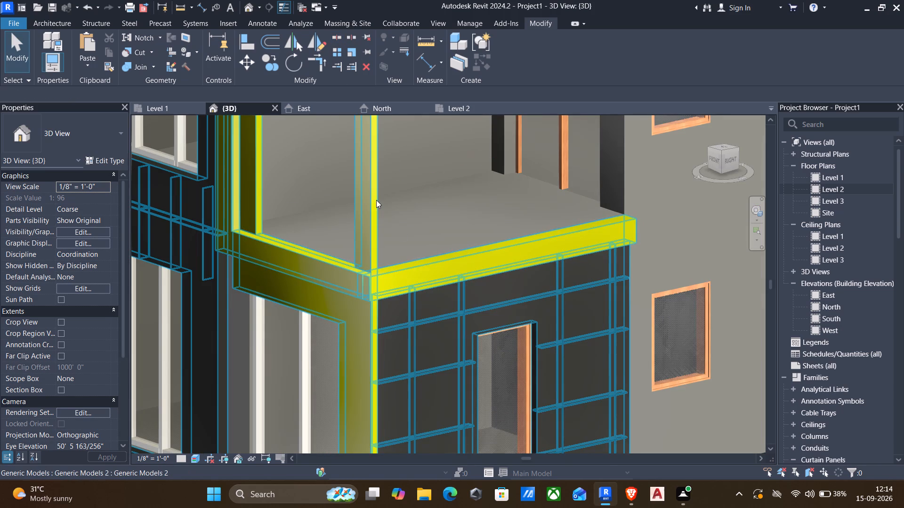
Open the facade generic model for in-place editing.
{"action": "left_click", "coordinate": [367, 188]}
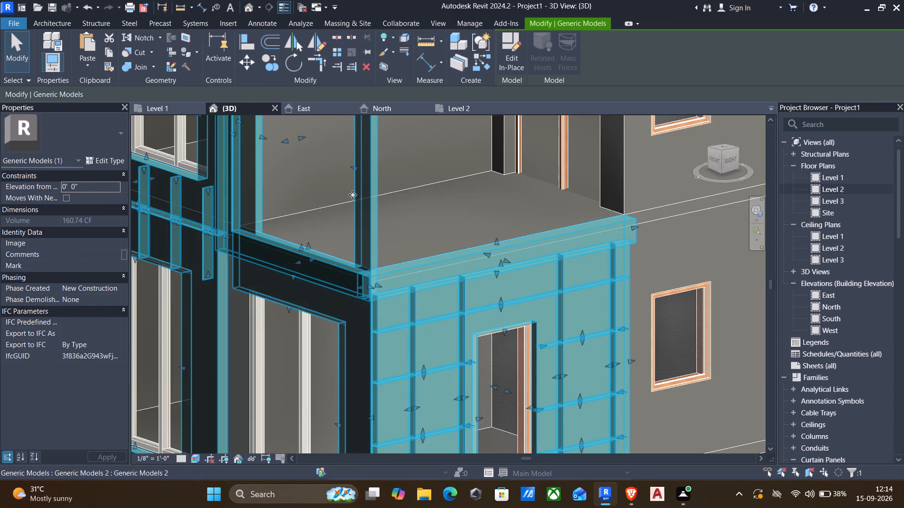
{"action": "scroll", "coordinate": [353, 195], "scroll_direction": "down", "scroll_amount": 3}
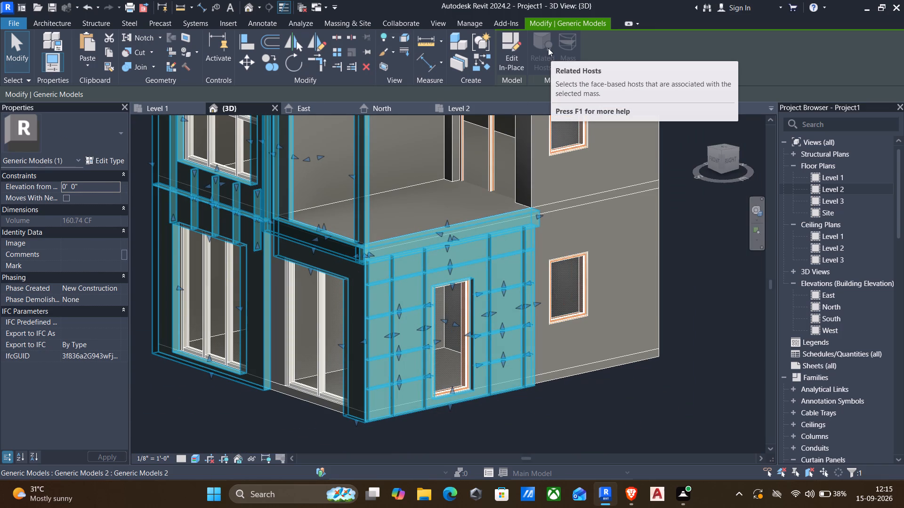
{"action": "left_click", "coordinate": [509, 50]}
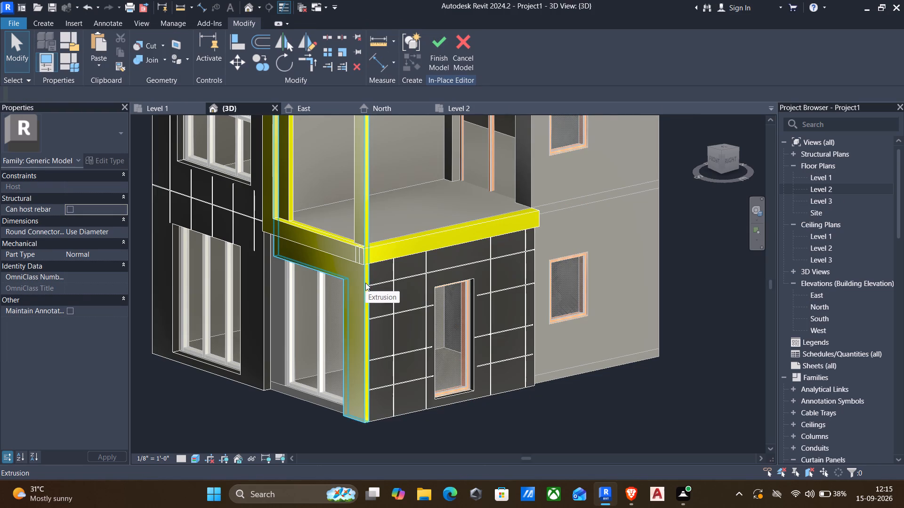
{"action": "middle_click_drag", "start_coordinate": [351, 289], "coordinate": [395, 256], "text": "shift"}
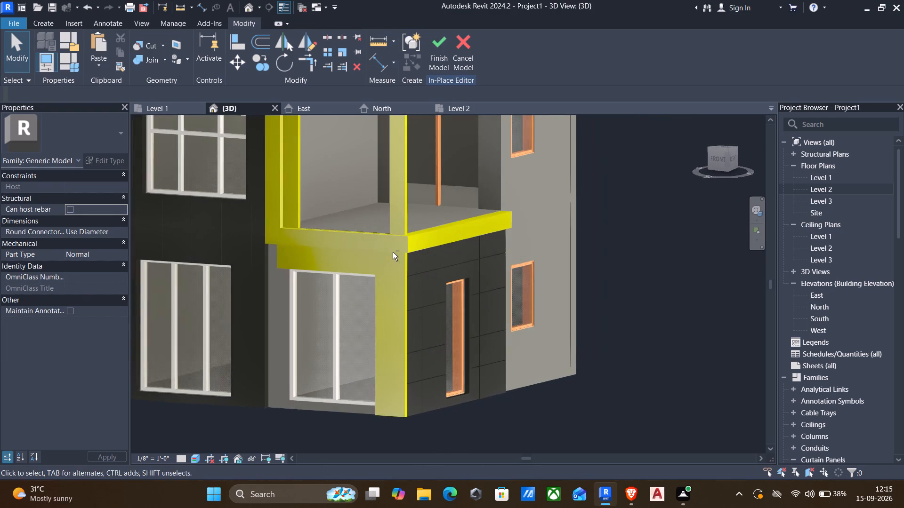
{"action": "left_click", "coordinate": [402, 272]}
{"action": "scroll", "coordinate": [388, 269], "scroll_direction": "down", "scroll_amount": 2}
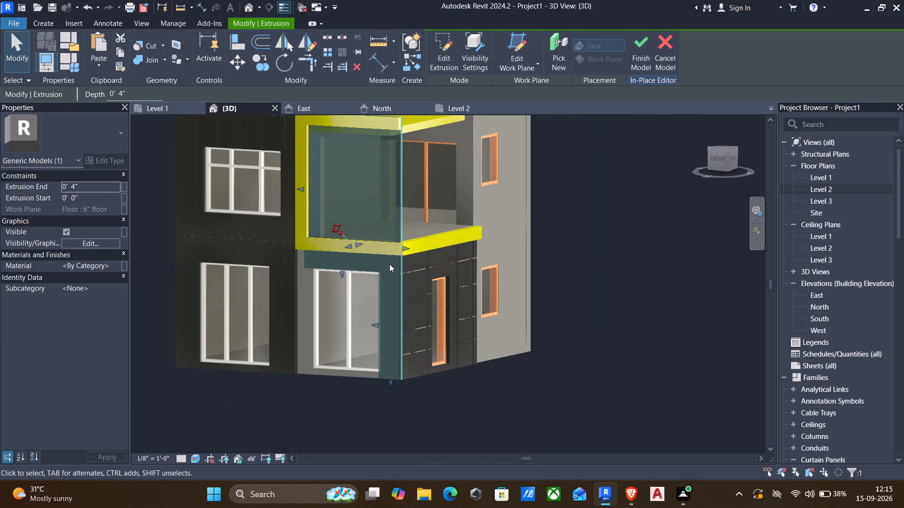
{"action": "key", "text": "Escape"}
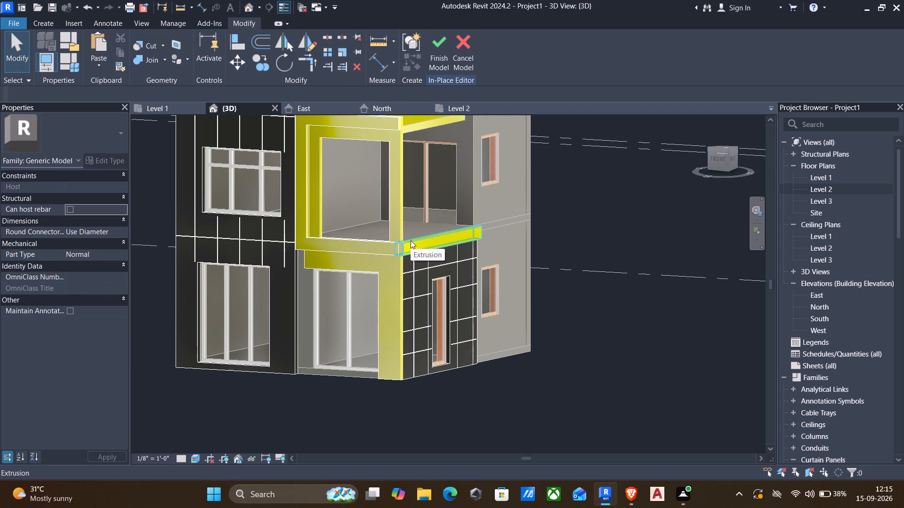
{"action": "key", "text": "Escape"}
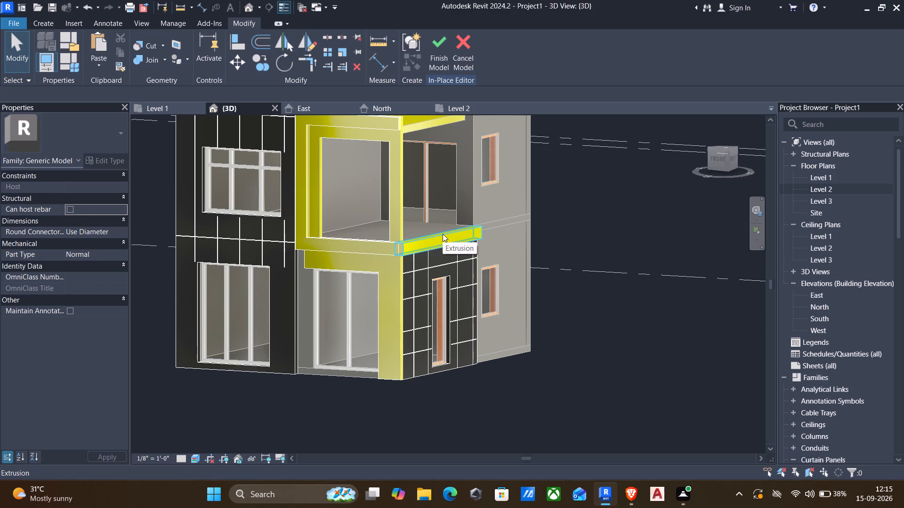
Assign the Asphalt, Pavement, Light Grey material to the horizontal balcony-edge extrusion above the side door.
{"action": "left_click", "coordinate": [442, 237]}
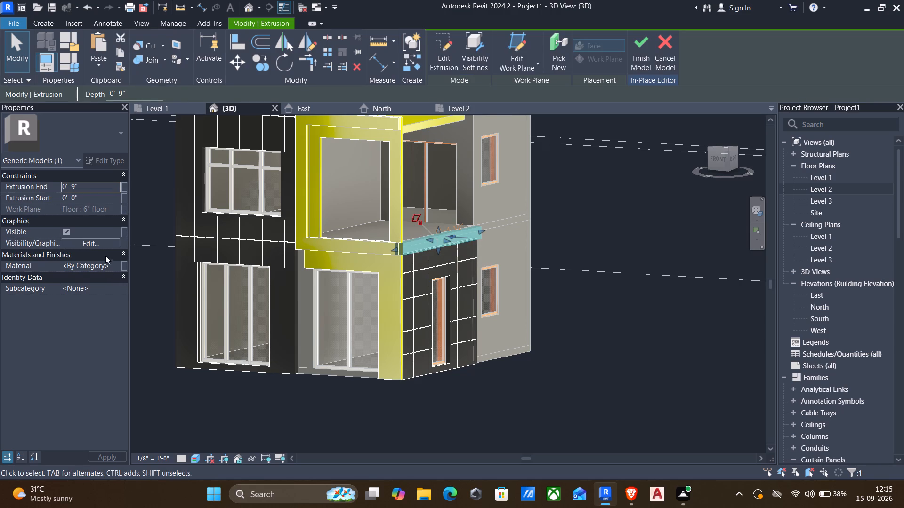
{"action": "left_click", "coordinate": [118, 267]}
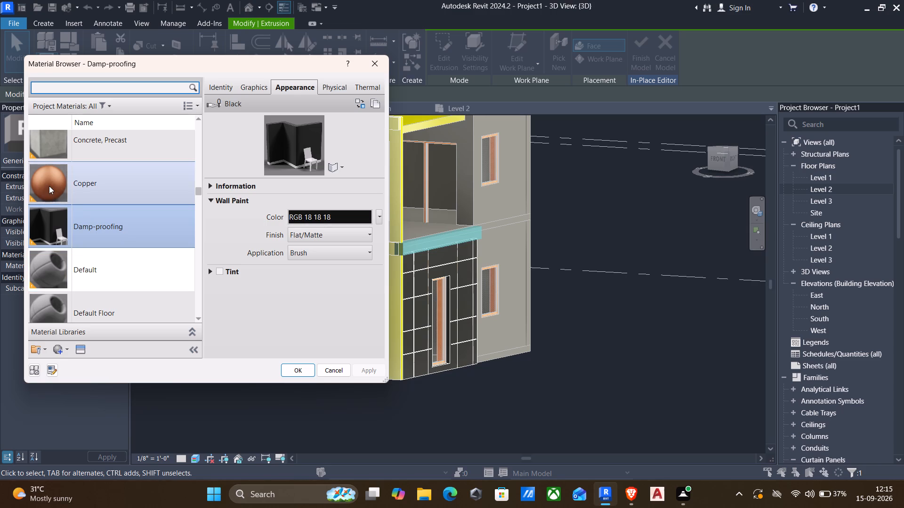
{"action": "scroll", "coordinate": [49, 186], "scroll_direction": "down", "scroll_amount": 4}
{"action": "scroll", "coordinate": [122, 286], "scroll_direction": "down", "scroll_amount": 9}
{"action": "scroll", "coordinate": [107, 286], "scroll_direction": "up", "scroll_amount": 2}
{"action": "scroll", "coordinate": [122, 255], "scroll_direction": "down", "scroll_amount": 2}
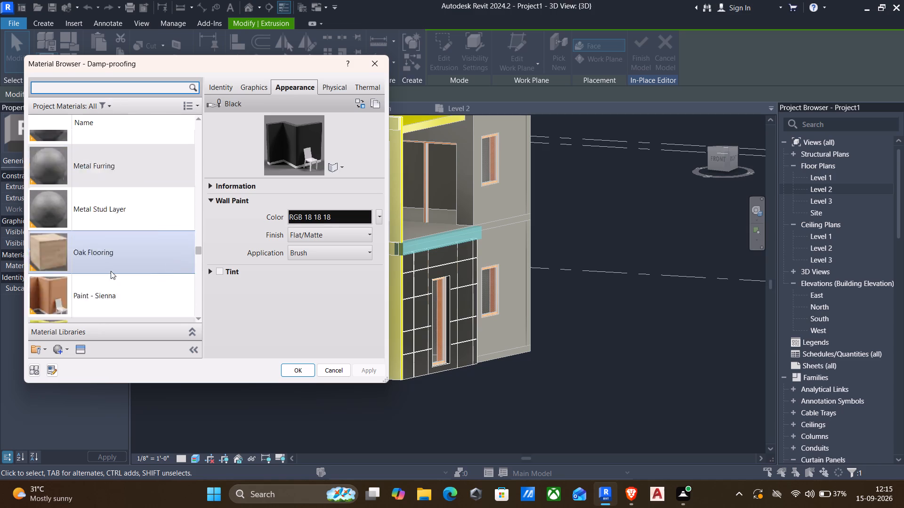
{"action": "scroll", "coordinate": [111, 271], "scroll_direction": "down", "scroll_amount": 11}
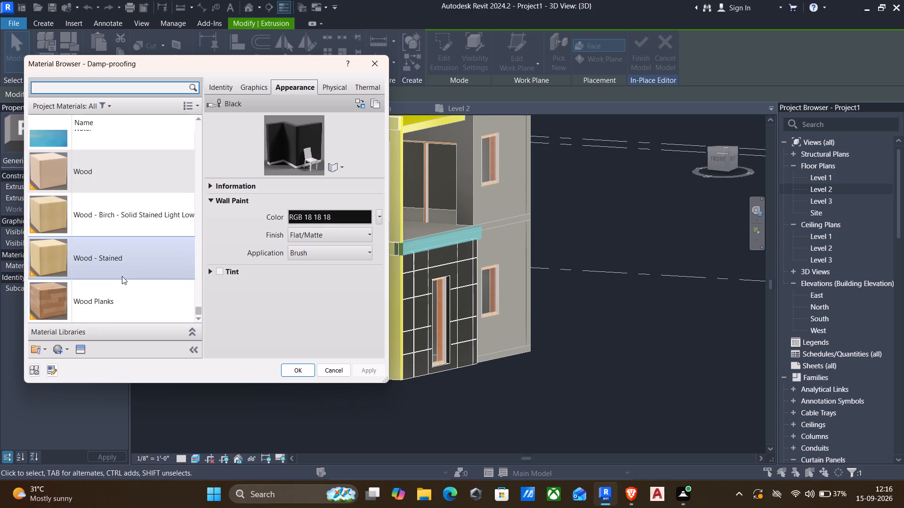
{"action": "scroll", "coordinate": [122, 276], "scroll_direction": "down", "scroll_amount": 6}
{"action": "scroll", "coordinate": [122, 276], "scroll_direction": "up", "scroll_amount": 6}
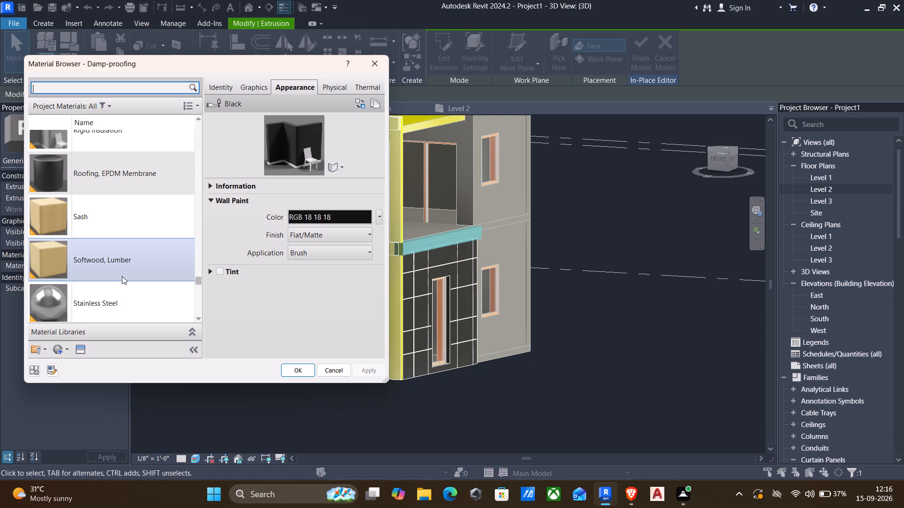
{"action": "scroll", "coordinate": [122, 276], "scroll_direction": "up", "scroll_amount": 11}
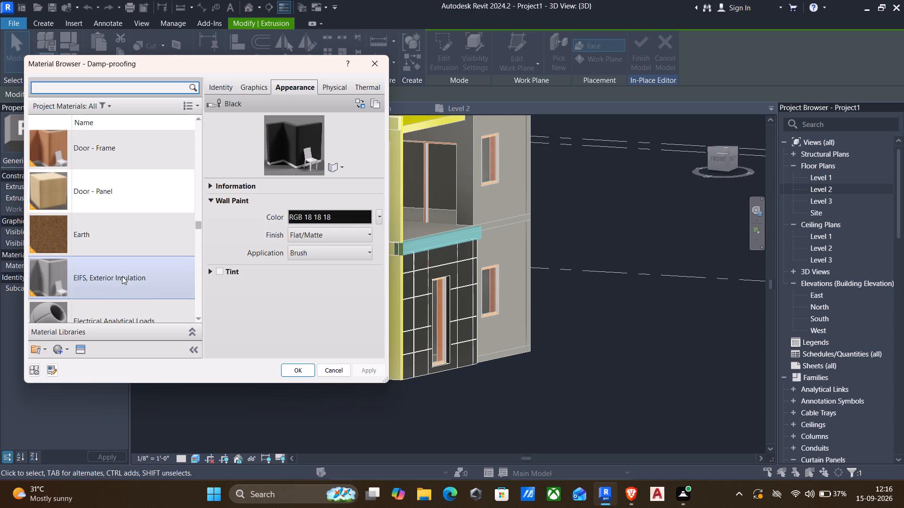
{"action": "scroll", "coordinate": [122, 276], "scroll_direction": "up", "scroll_amount": 16}
{"action": "scroll", "coordinate": [122, 276], "scroll_direction": "down", "scroll_amount": 2}
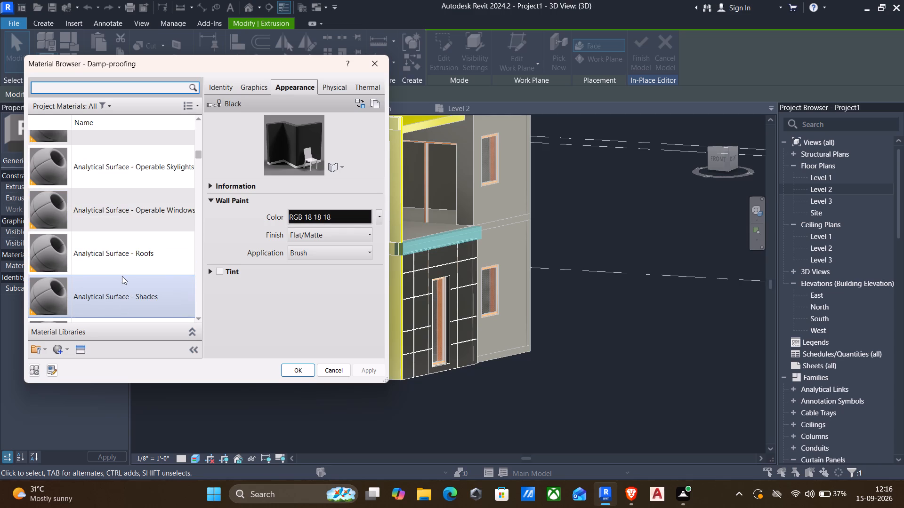
{"action": "scroll", "coordinate": [122, 276], "scroll_direction": "down", "scroll_amount": 4}
{"action": "scroll", "coordinate": [122, 276], "scroll_direction": "up", "scroll_amount": 1}
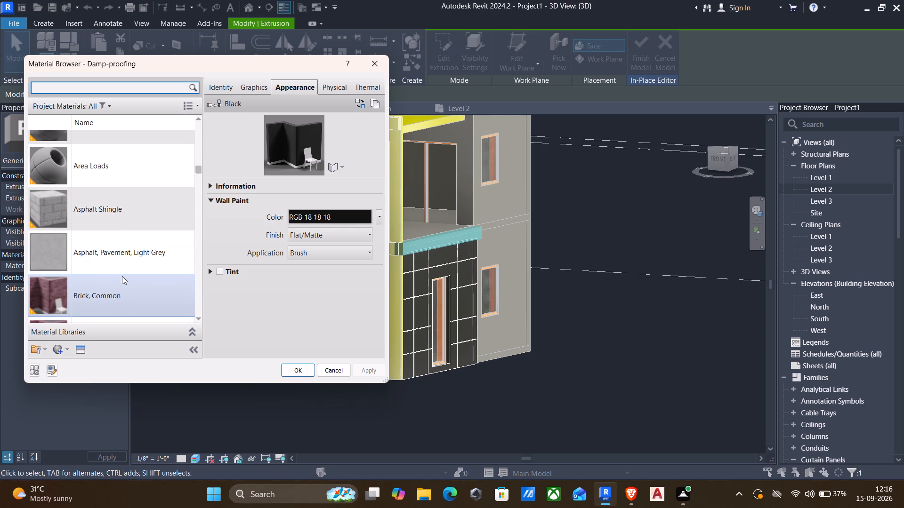
{"action": "left_click", "coordinate": [110, 250]}
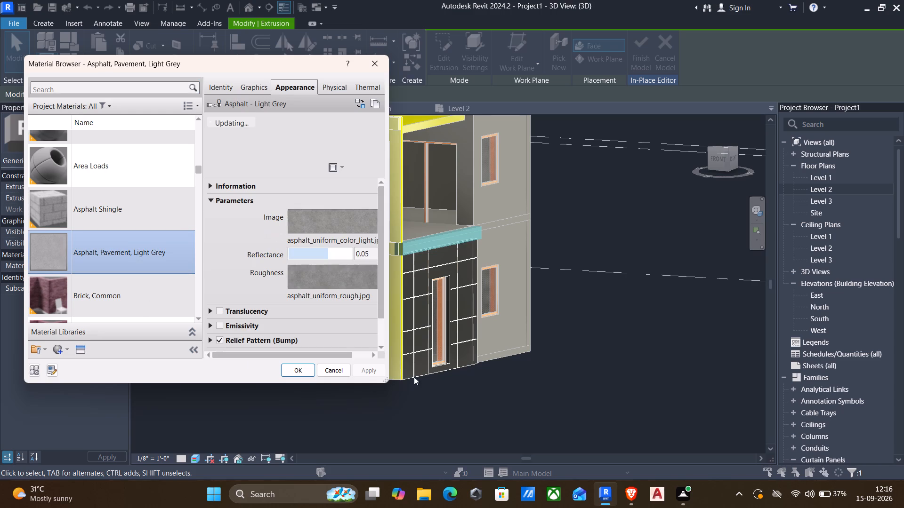
{"action": "left_click", "coordinate": [305, 371]}
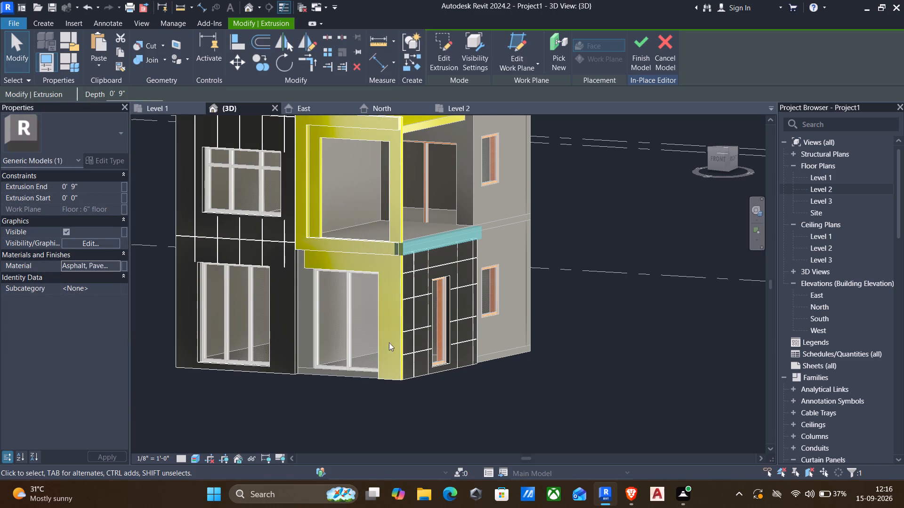
{"action": "key", "text": "Escape"}
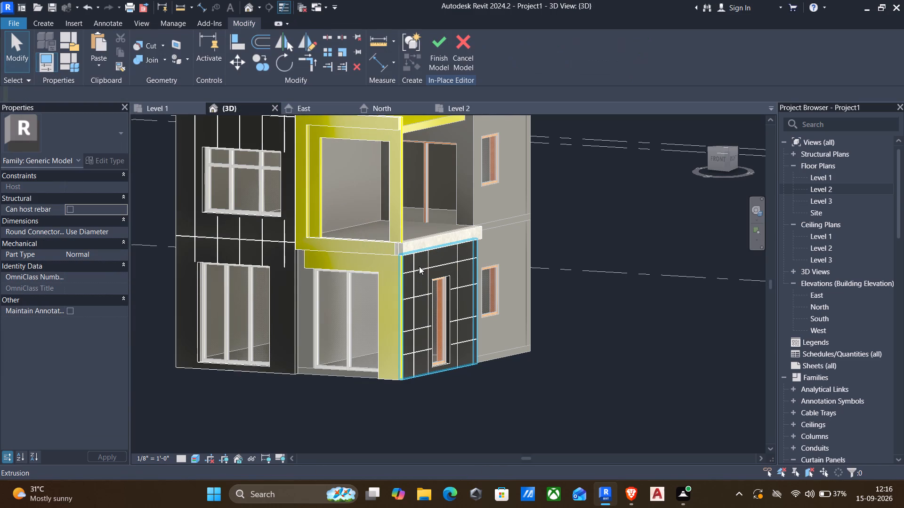
Assign the Asphalt, Pavement, Light Grey material to the outer frame extrusion around the front balcony opening.
{"action": "scroll", "coordinate": [375, 256], "scroll_direction": "up", "scroll_amount": 3}
{"action": "scroll", "coordinate": [441, 240], "scroll_direction": "up", "scroll_amount": 4}
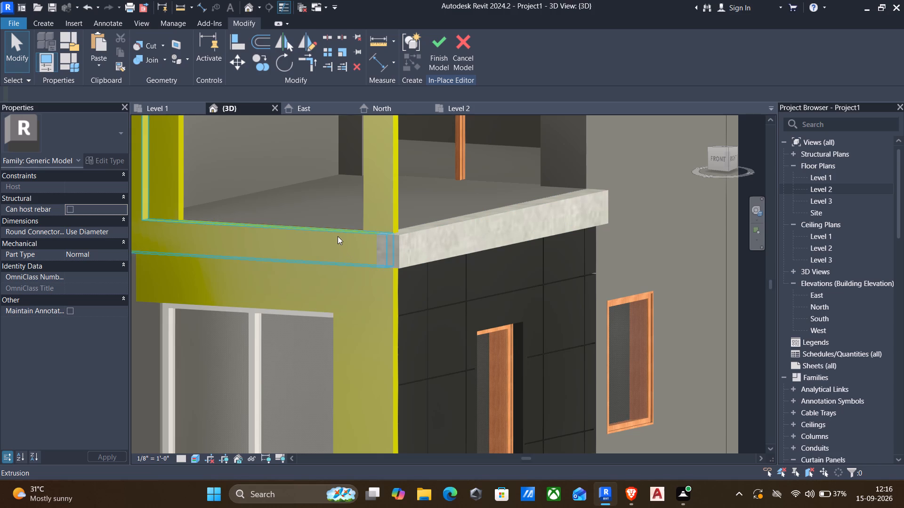
{"action": "scroll", "coordinate": [338, 236], "scroll_direction": "down", "scroll_amount": 7}
{"action": "middle_click_drag", "start_coordinate": [362, 204], "coordinate": [341, 329]}
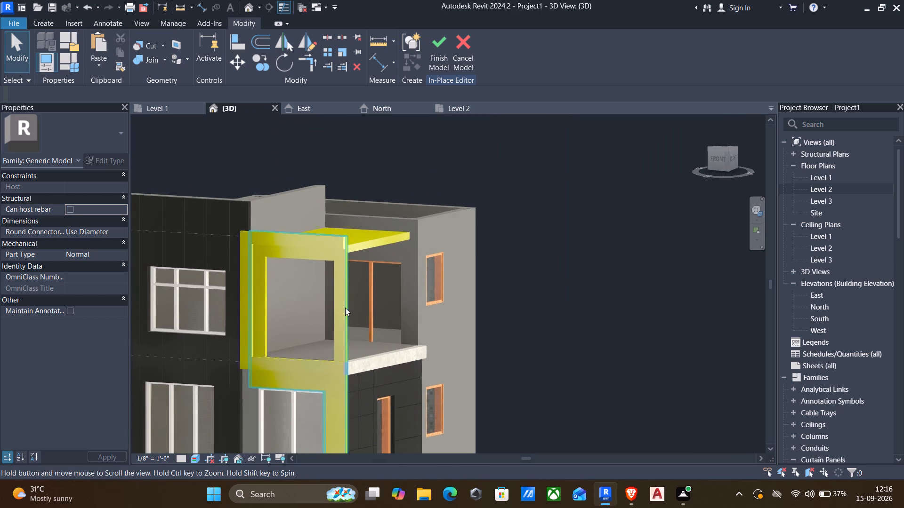
{"action": "left_click", "coordinate": [332, 245]}
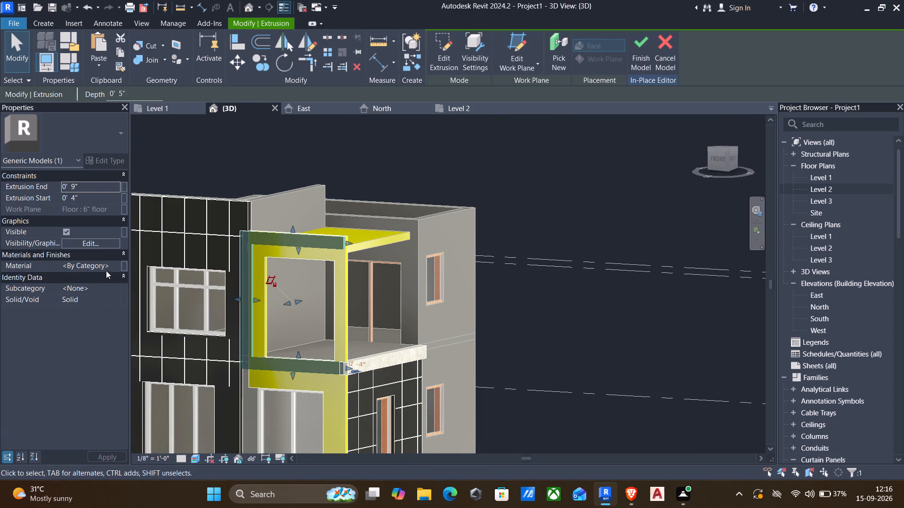
{"action": "left_click", "coordinate": [116, 265]}
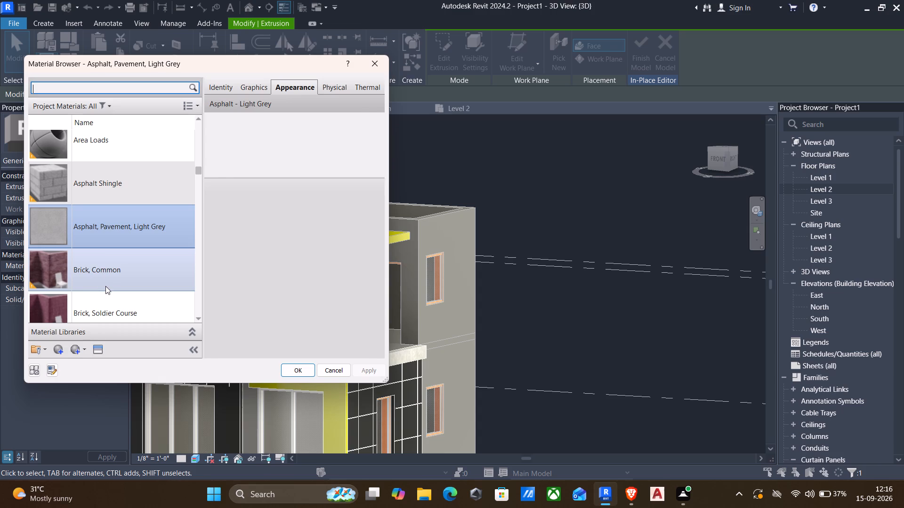
{"action": "left_click", "coordinate": [109, 230]}
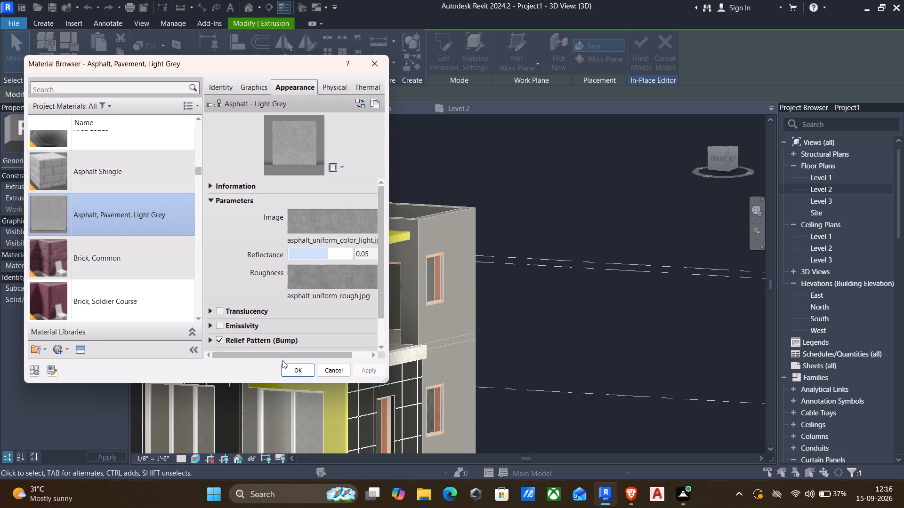
{"action": "left_click", "coordinate": [290, 366]}
{"action": "key", "text": "Escape"}
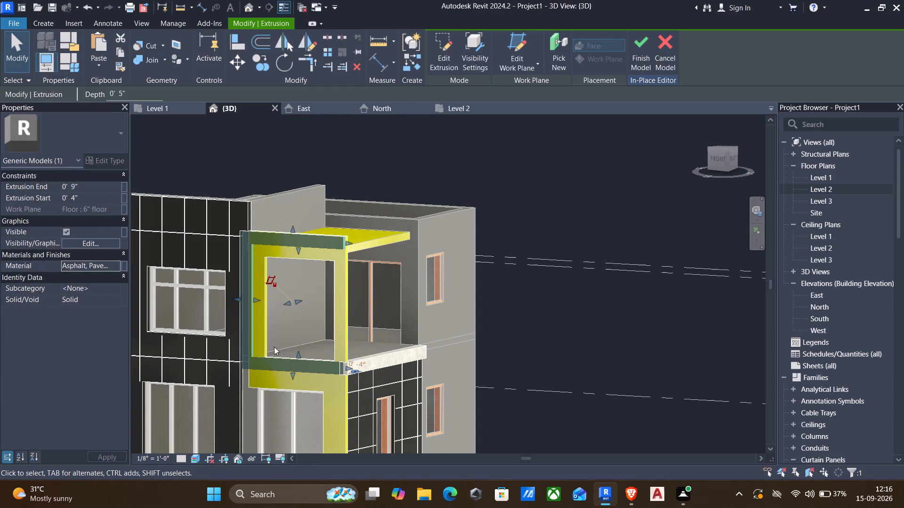
Examine the balcony frame materials and the remaining yellow facade parts from several 3D angles.
{"action": "scroll", "coordinate": [215, 347], "scroll_direction": "down", "scroll_amount": 1}
{"action": "middle_click_drag", "start_coordinate": [238, 365], "coordinate": [278, 313]}
{"action": "scroll", "coordinate": [261, 360], "scroll_direction": "down", "scroll_amount": 1}
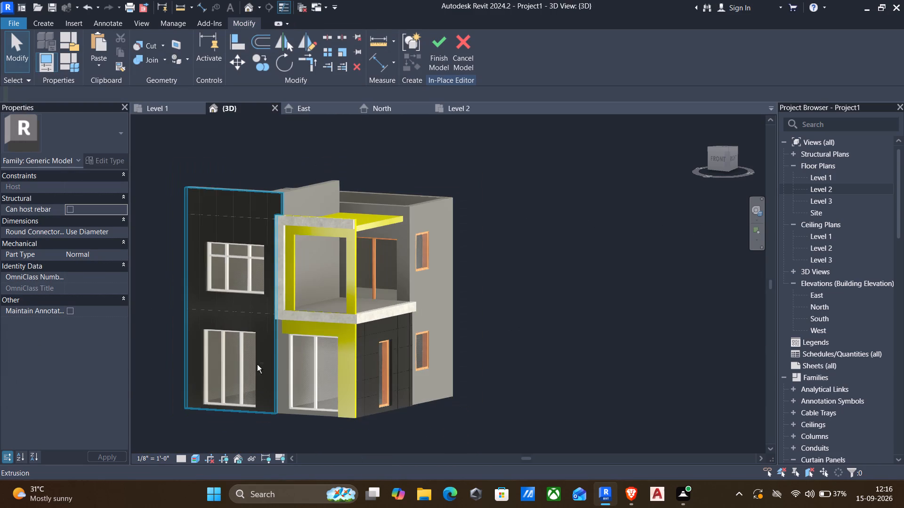
{"action": "middle_click_drag", "start_coordinate": [257, 365], "coordinate": [390, 342], "text": "shift"}
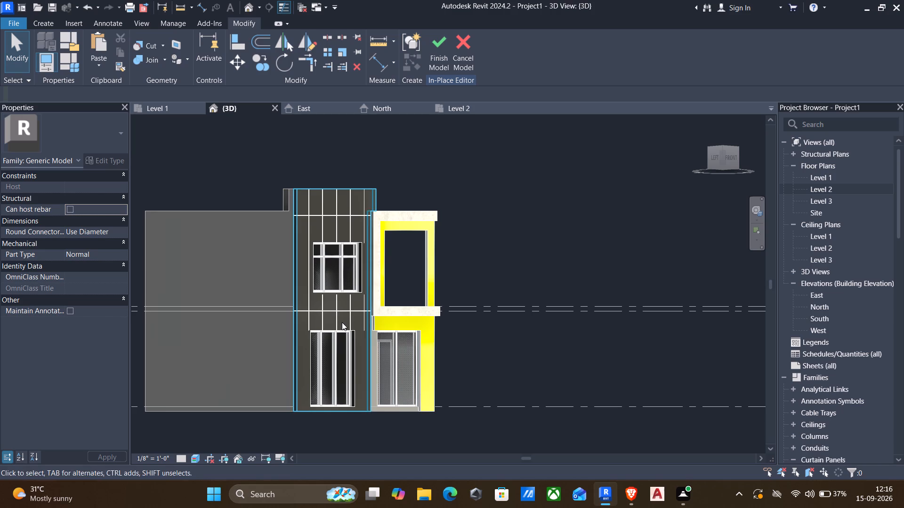
{"action": "middle_click_drag", "start_coordinate": [327, 306], "coordinate": [193, 333], "text": "shift"}
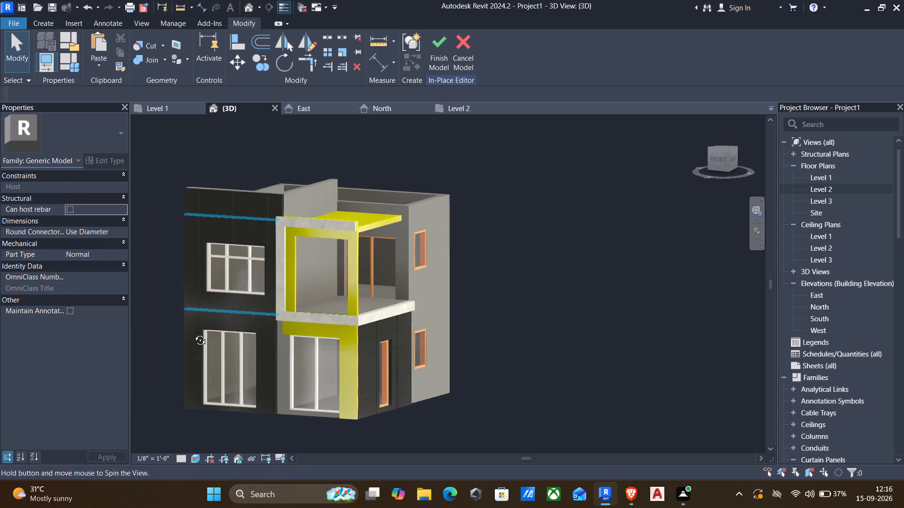
{"action": "middle_click_drag", "start_coordinate": [193, 333], "coordinate": [184, 335], "text": "shift"}
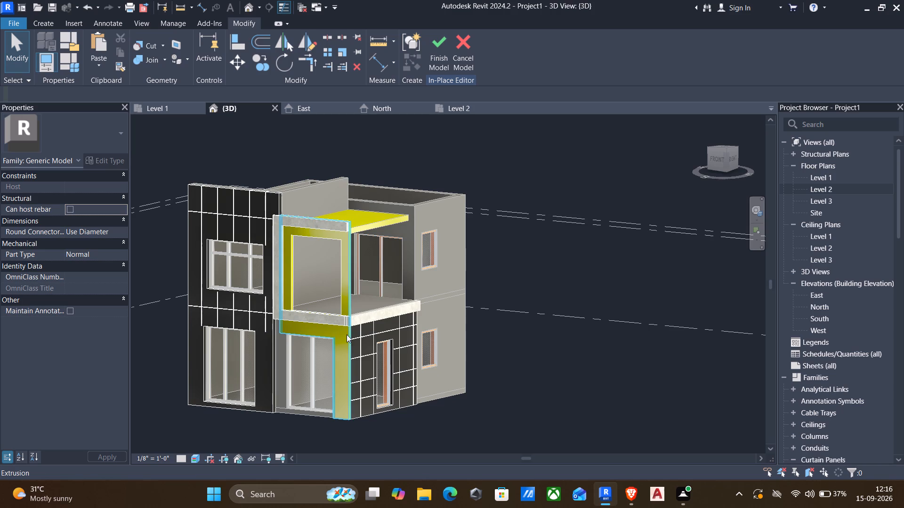
{"action": "middle_click_drag", "start_coordinate": [346, 334], "coordinate": [299, 343], "text": "shift"}
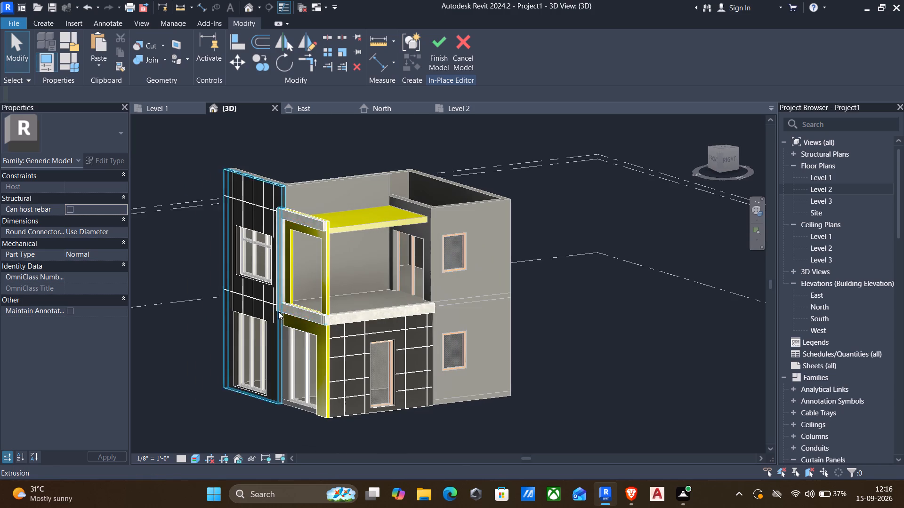
Examine the front and side facades, including the balcony frame and remaining yellow parts, from several 3D angles.
{"action": "scroll", "coordinate": [262, 298], "scroll_direction": "up", "scroll_amount": 6}
{"action": "middle_click_drag", "start_coordinate": [270, 299], "coordinate": [347, 294], "text": "shift"}
{"action": "scroll", "coordinate": [342, 295], "scroll_direction": "down", "scroll_amount": 4}
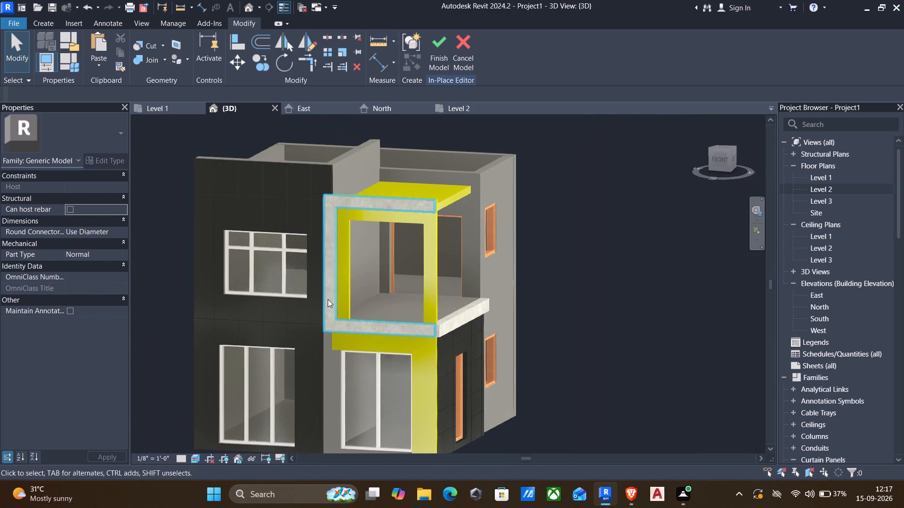
{"action": "middle_click_drag", "start_coordinate": [251, 336], "coordinate": [256, 293]}
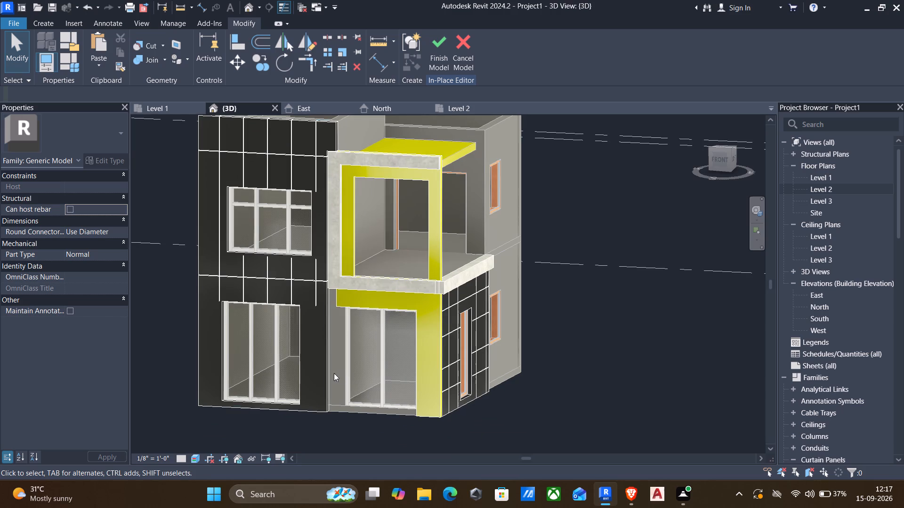
{"action": "middle_click_drag", "start_coordinate": [334, 364], "coordinate": [334, 364], "text": "shift"}
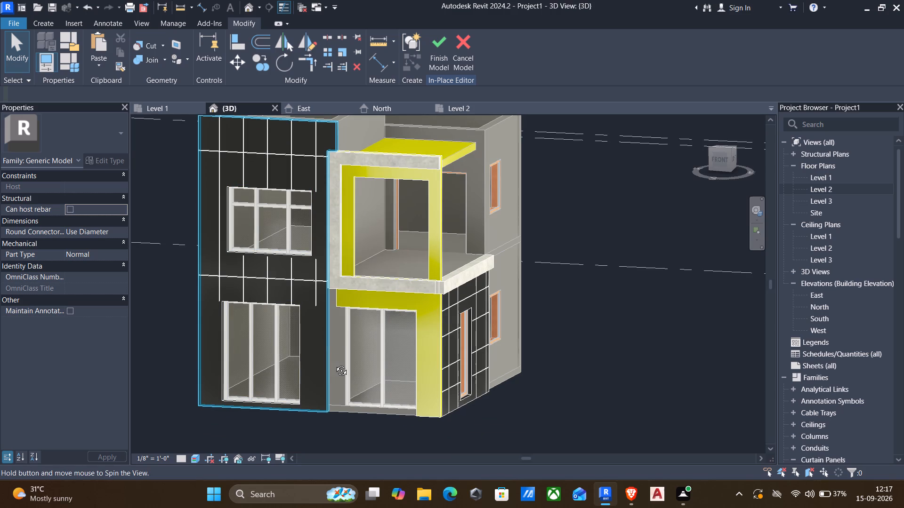
{"action": "middle_click_drag", "start_coordinate": [334, 364], "coordinate": [203, 357], "text": "shift"}
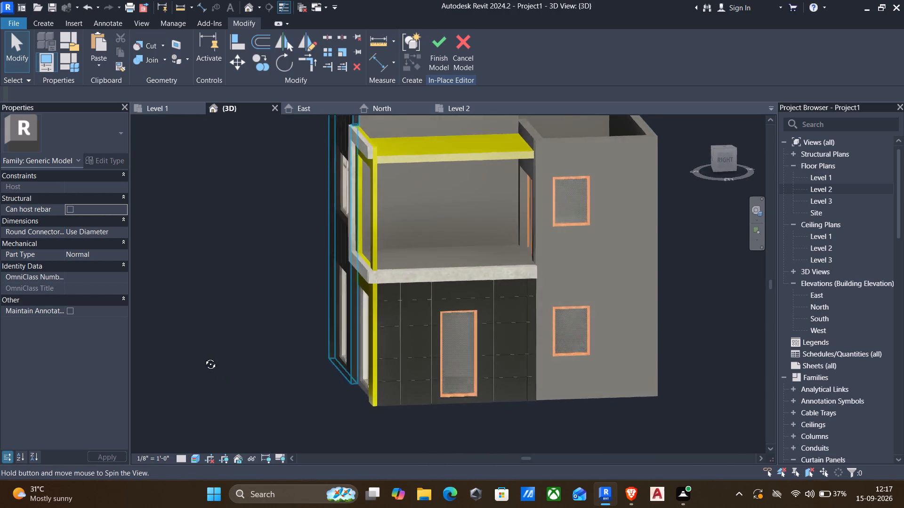
{"action": "middle_click_drag", "start_coordinate": [203, 357], "coordinate": [345, 339], "text": "shift"}
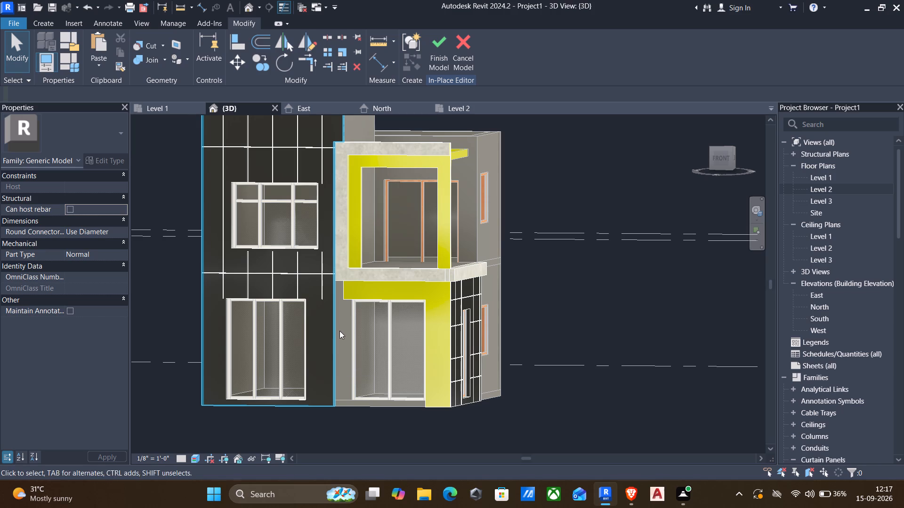
{"action": "scroll", "coordinate": [353, 338], "scroll_direction": "down", "scroll_amount": 1, "text": "shift"}
{"action": "middle_click_drag", "start_coordinate": [353, 338], "coordinate": [382, 335], "text": "shift"}
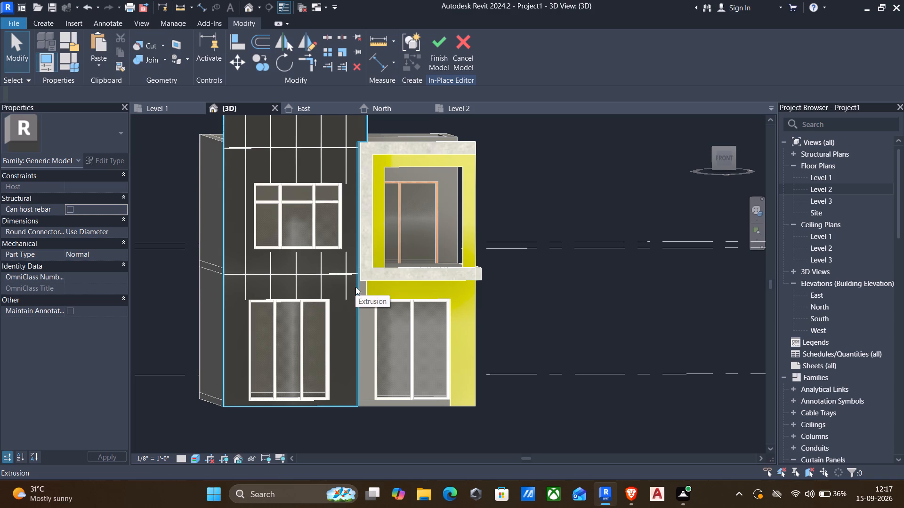
{"action": "left_click", "coordinate": [730, 158]}
{"action": "scroll", "coordinate": [414, 300], "scroll_direction": "up", "scroll_amount": 2}
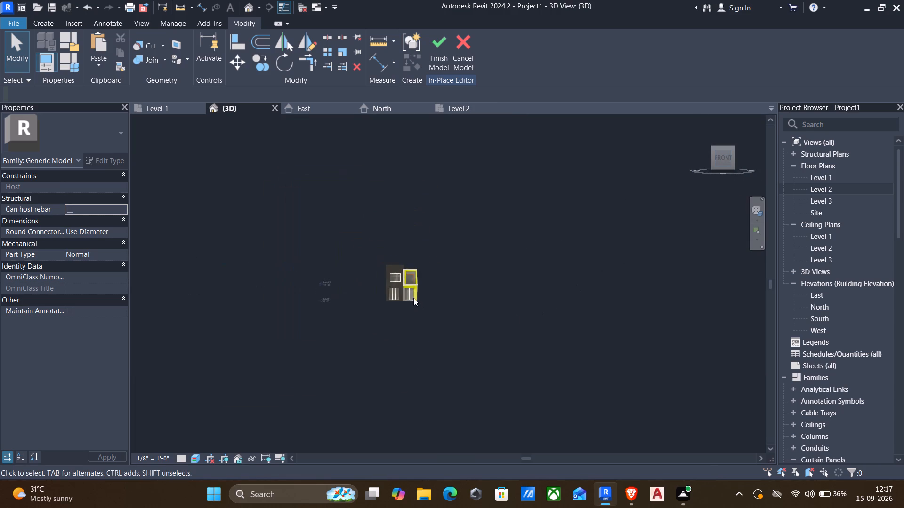
{"action": "scroll", "coordinate": [413, 298], "scroll_direction": "up", "scroll_amount": 15}
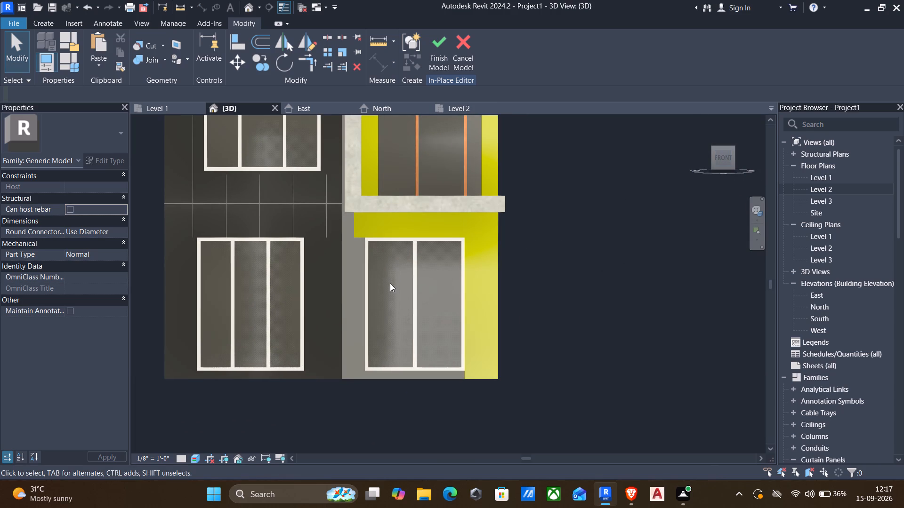
{"action": "middle_click_drag", "start_coordinate": [379, 279], "coordinate": [315, 290], "text": "shift"}
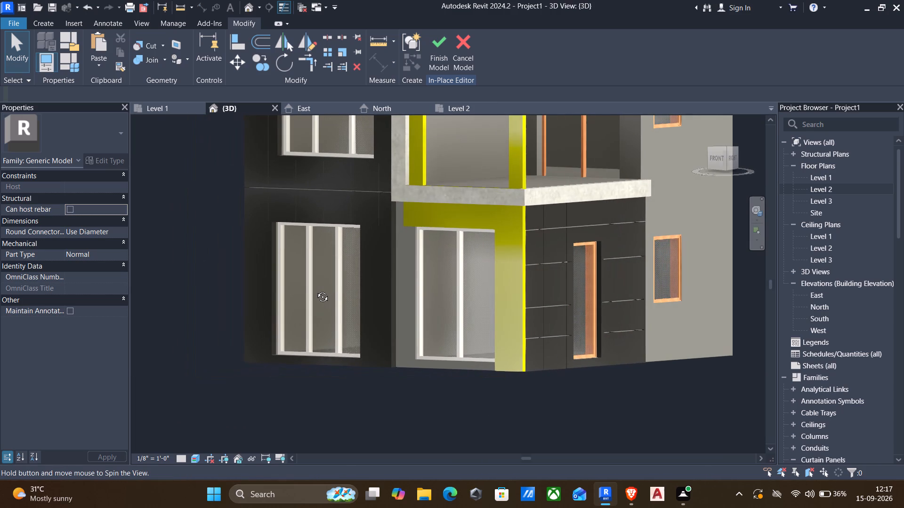
{"action": "middle_click_drag", "start_coordinate": [315, 290], "coordinate": [353, 289], "text": "shift"}
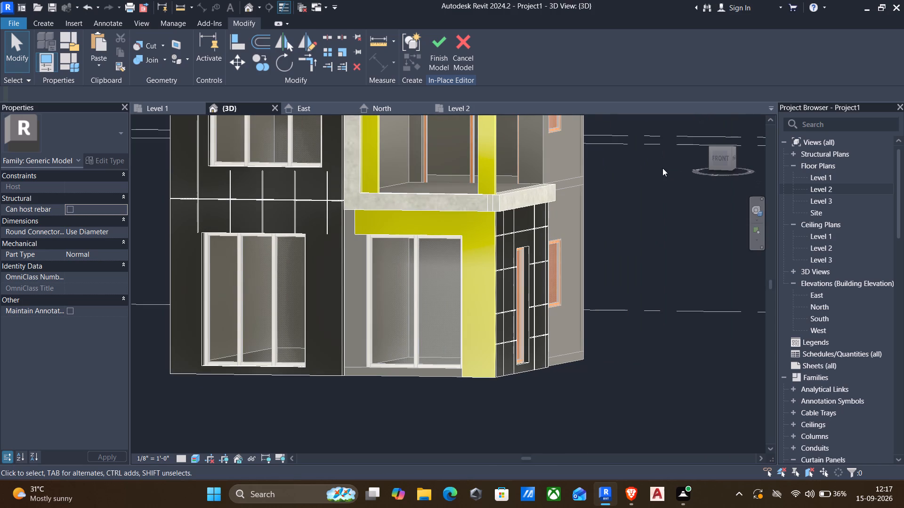
{"action": "scroll", "coordinate": [529, 175], "scroll_direction": "down", "scroll_amount": 1}
{"action": "middle_click_drag", "start_coordinate": [528, 215], "coordinate": [530, 296]}
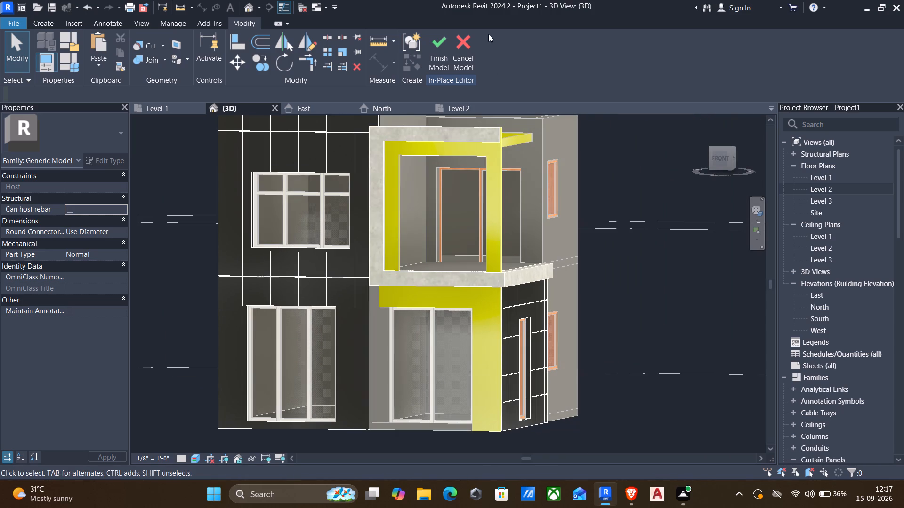
Finish the in-place facade model.
{"action": "left_click_drag", "start_coordinate": [434, 43], "coordinate": [445, 44]}
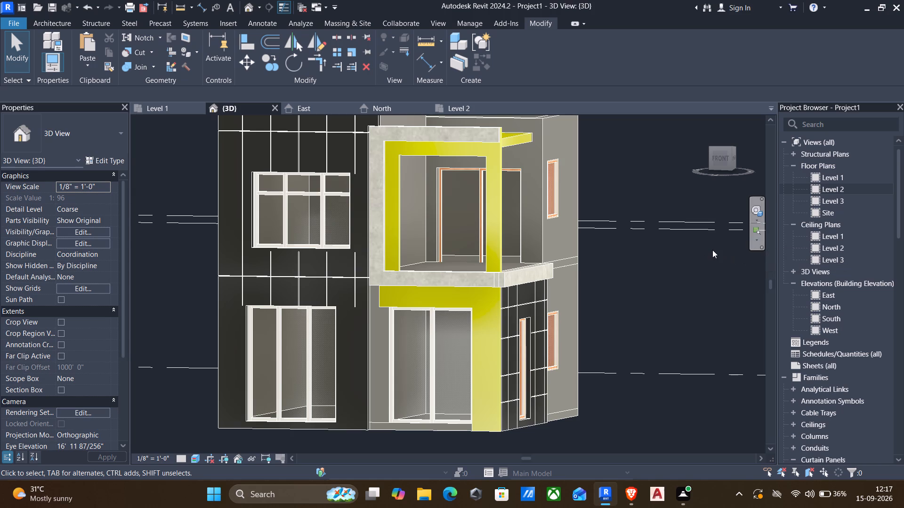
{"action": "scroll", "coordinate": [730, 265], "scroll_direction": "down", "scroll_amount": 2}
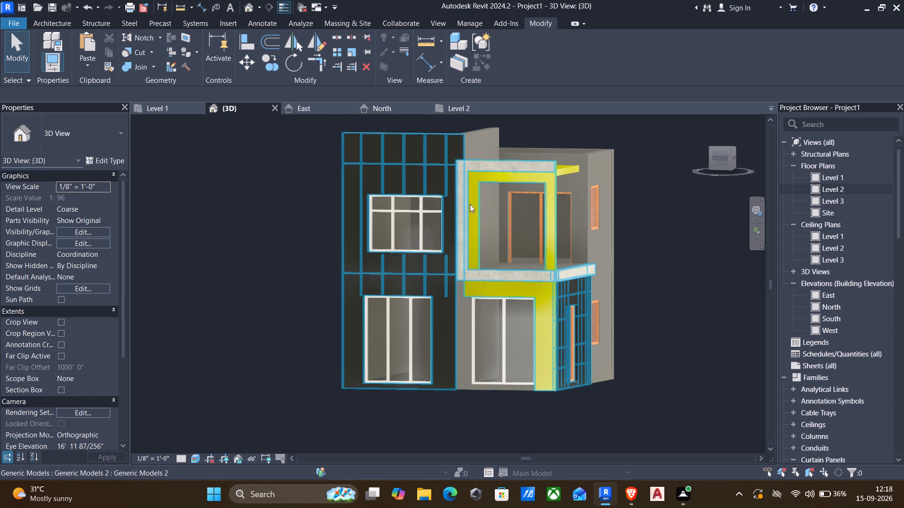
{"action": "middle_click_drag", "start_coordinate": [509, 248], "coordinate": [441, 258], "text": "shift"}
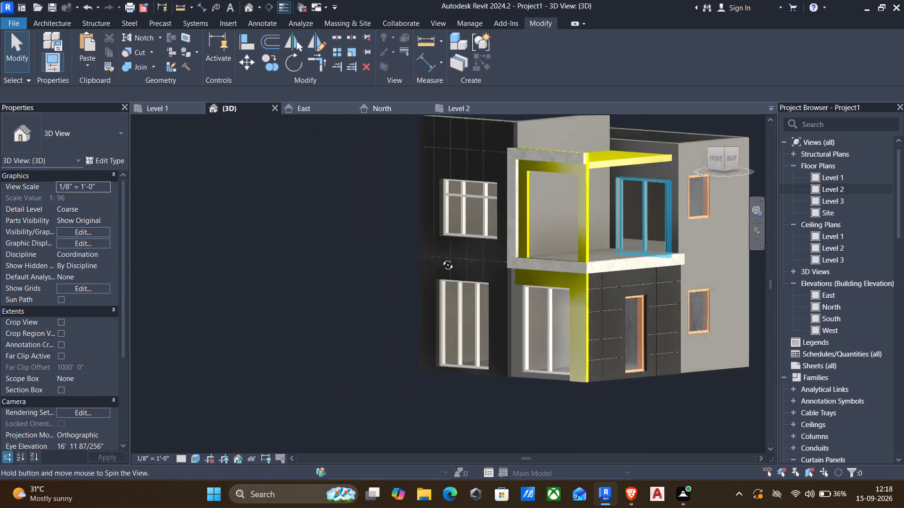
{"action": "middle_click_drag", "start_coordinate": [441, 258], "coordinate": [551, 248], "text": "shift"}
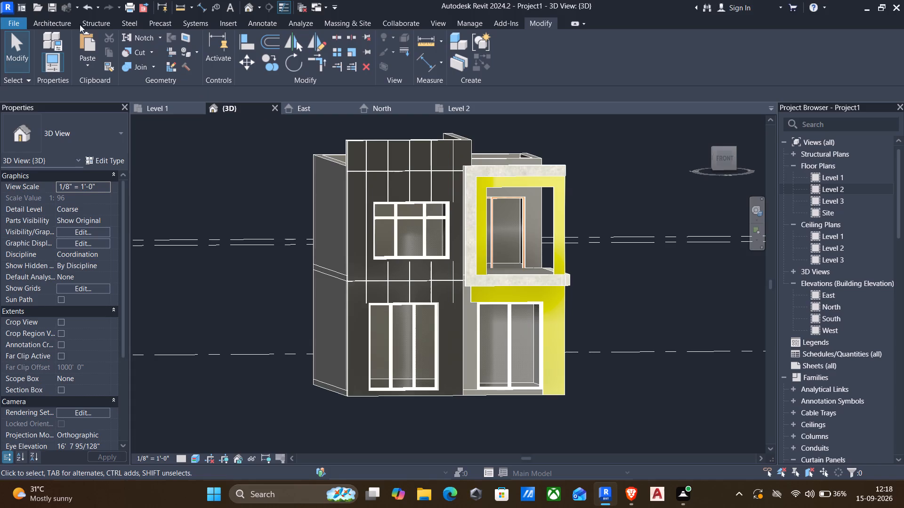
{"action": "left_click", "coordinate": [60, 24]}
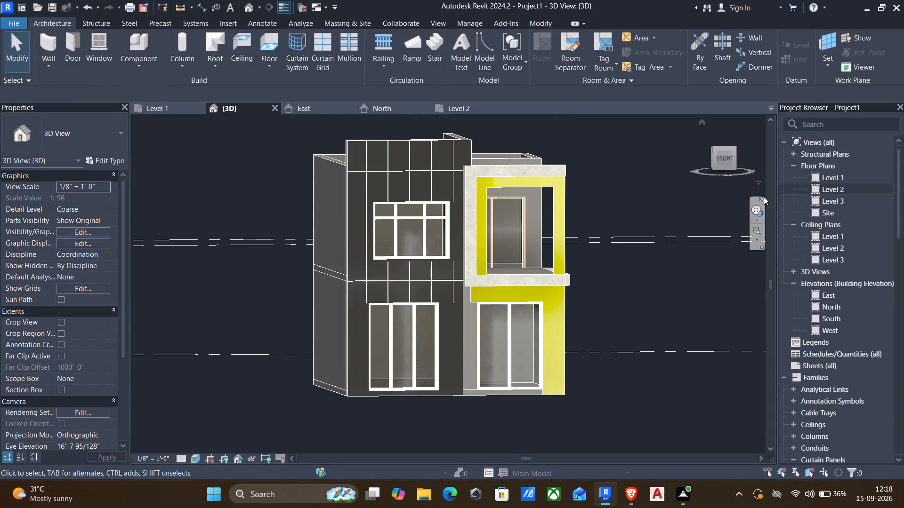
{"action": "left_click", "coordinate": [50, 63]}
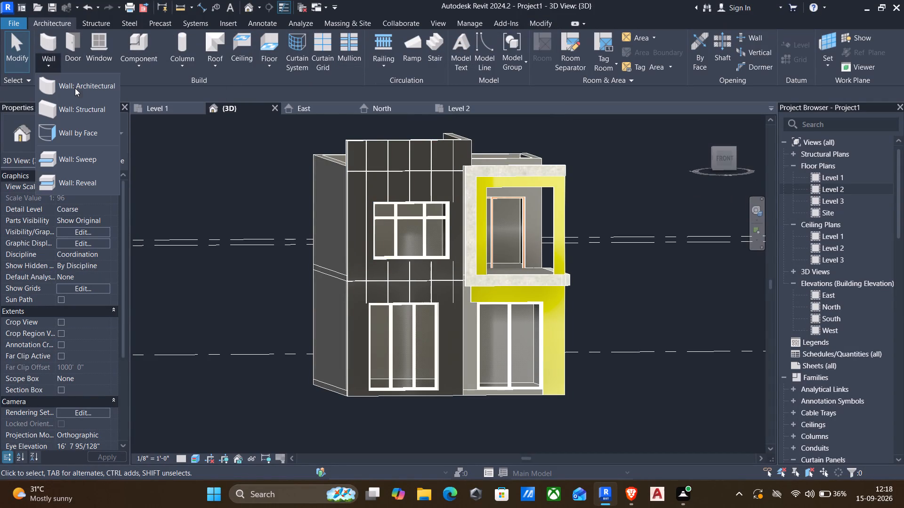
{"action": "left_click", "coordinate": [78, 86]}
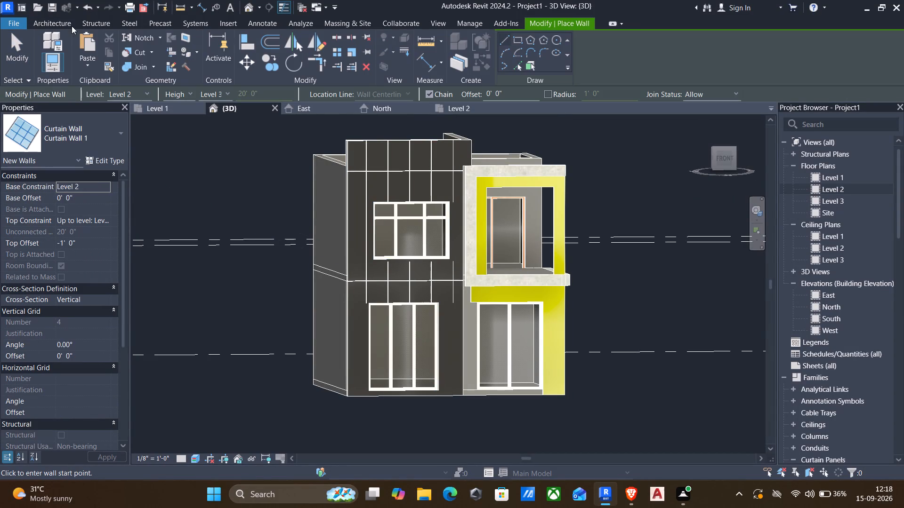
Place a horizontal Cornice wall sweep along the top of the dark-panelled front wall and the adjoining side parapet wall.
{"action": "left_click", "coordinate": [42, 24]}
{"action": "left_click", "coordinate": [53, 69]}
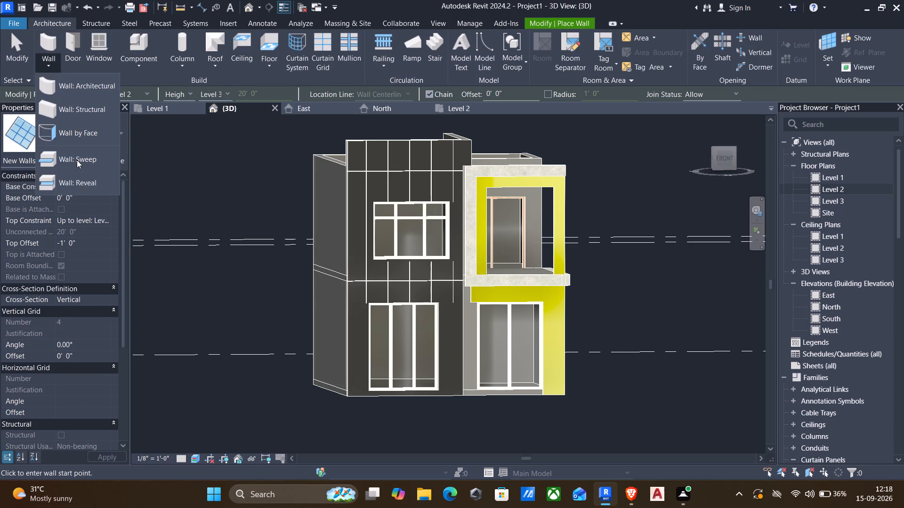
{"action": "left_click", "coordinate": [72, 160]}
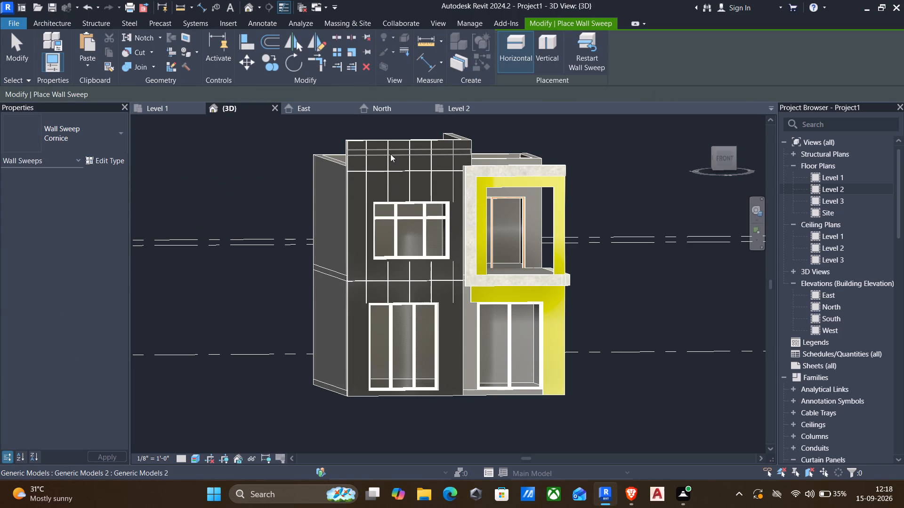
{"action": "scroll", "coordinate": [384, 148], "scroll_direction": "up", "scroll_amount": 3}
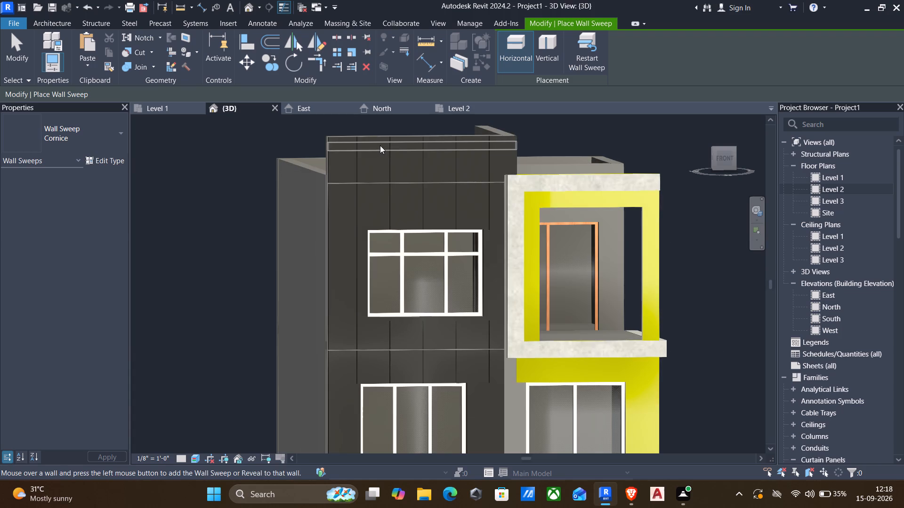
{"action": "scroll", "coordinate": [380, 147], "scroll_direction": "up", "scroll_amount": 2}
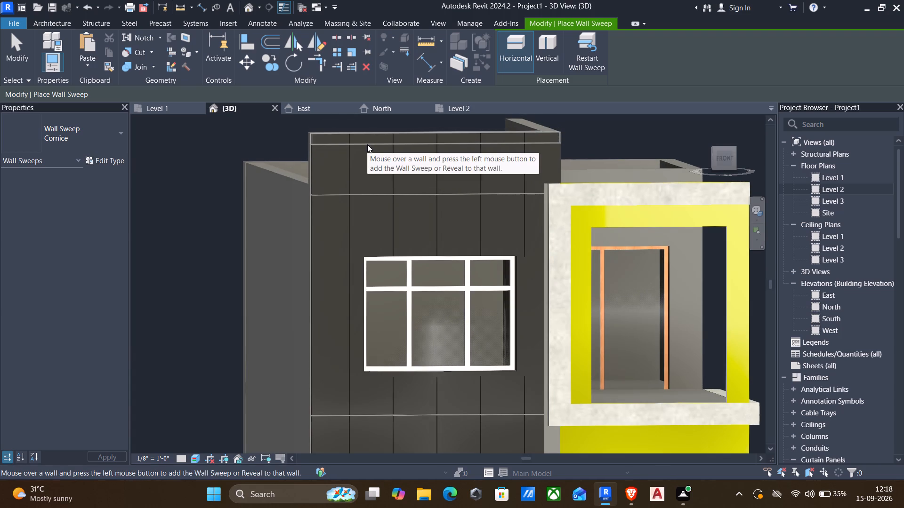
{"action": "left_click", "coordinate": [367, 144]}
{"action": "scroll", "coordinate": [387, 162], "scroll_direction": "down", "scroll_amount": 2}
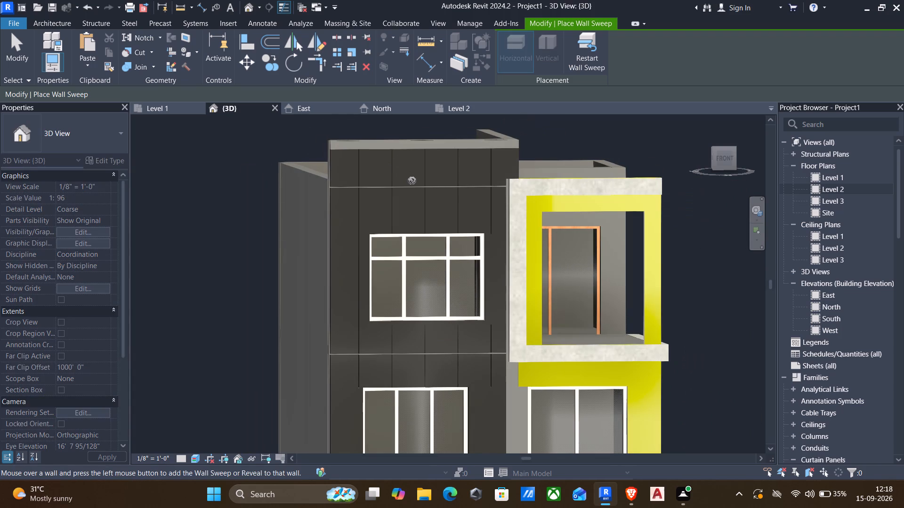
{"action": "middle_click_drag", "start_coordinate": [412, 169], "coordinate": [350, 176], "text": "shift"}
{"action": "scroll", "coordinate": [436, 171], "scroll_direction": "down", "scroll_amount": 2}
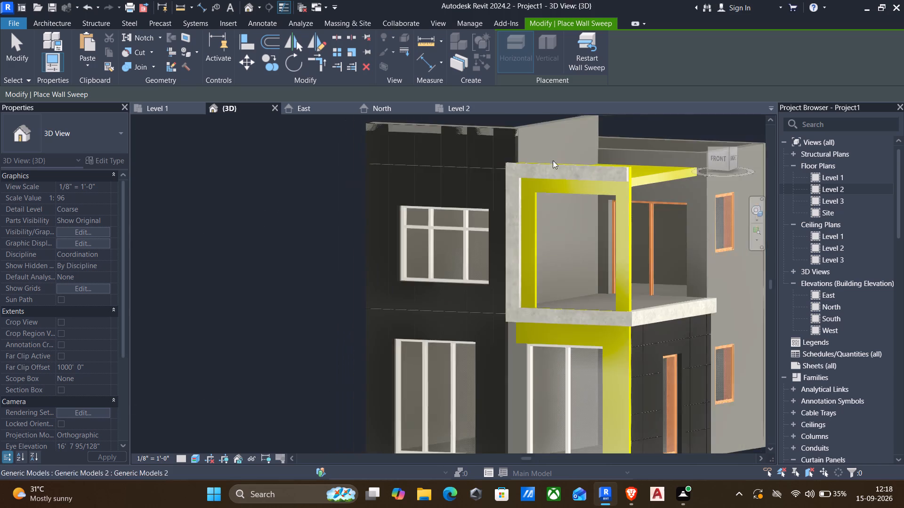
{"action": "middle_click_drag", "start_coordinate": [578, 156], "coordinate": [542, 261]}
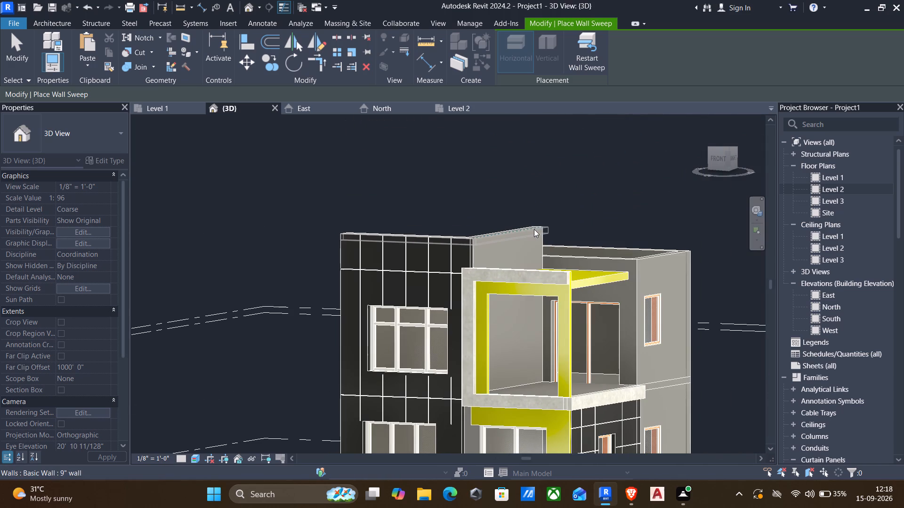
{"action": "left_click", "coordinate": [534, 229]}
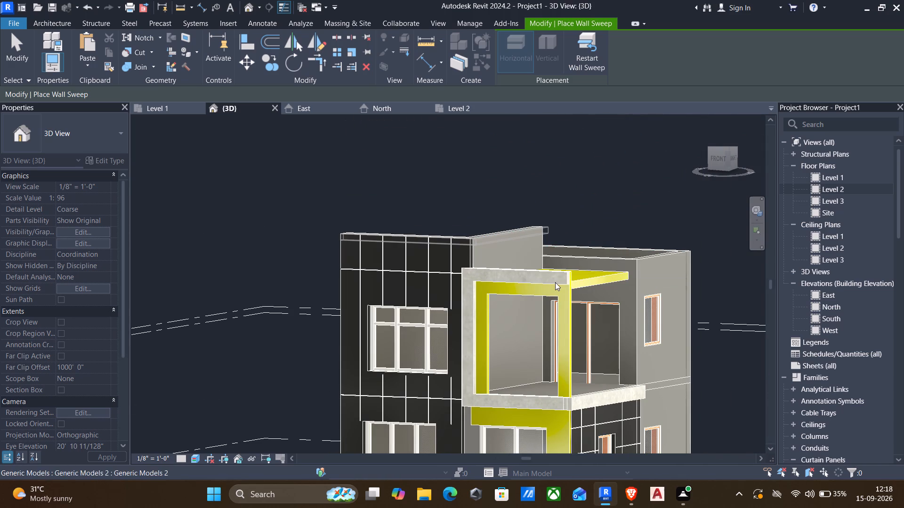
{"action": "scroll", "coordinate": [544, 278], "scroll_direction": "up", "scroll_amount": 2}
{"action": "middle_click_drag", "start_coordinate": [546, 281], "coordinate": [576, 278], "text": "shift"}
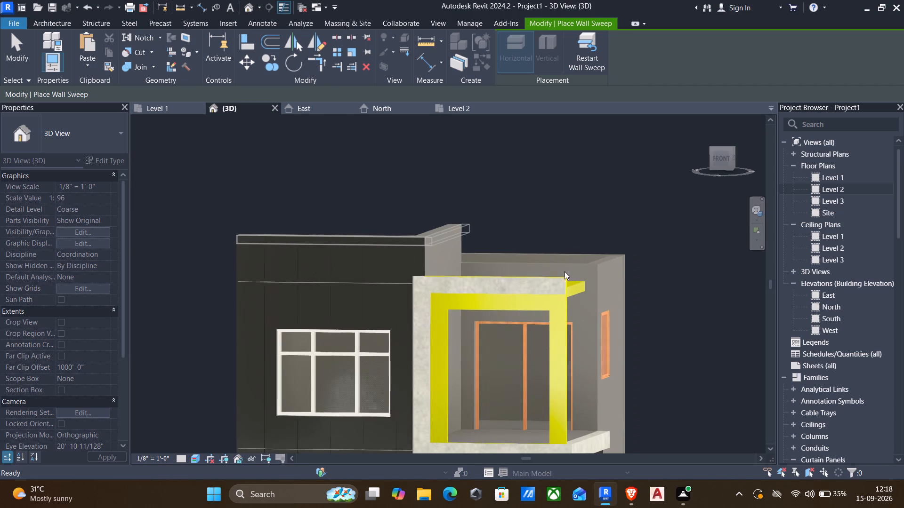
{"action": "middle_click_drag", "start_coordinate": [600, 280], "coordinate": [475, 326], "text": "shift"}
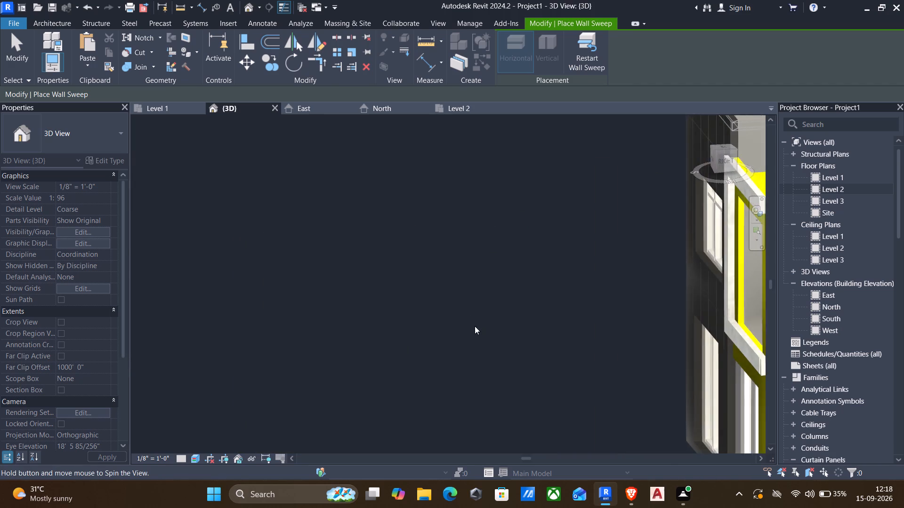
{"action": "scroll", "coordinate": [493, 308], "scroll_direction": "down", "scroll_amount": 2}
{"action": "middle_click_drag", "start_coordinate": [533, 310], "coordinate": [591, 305], "text": "shift"}
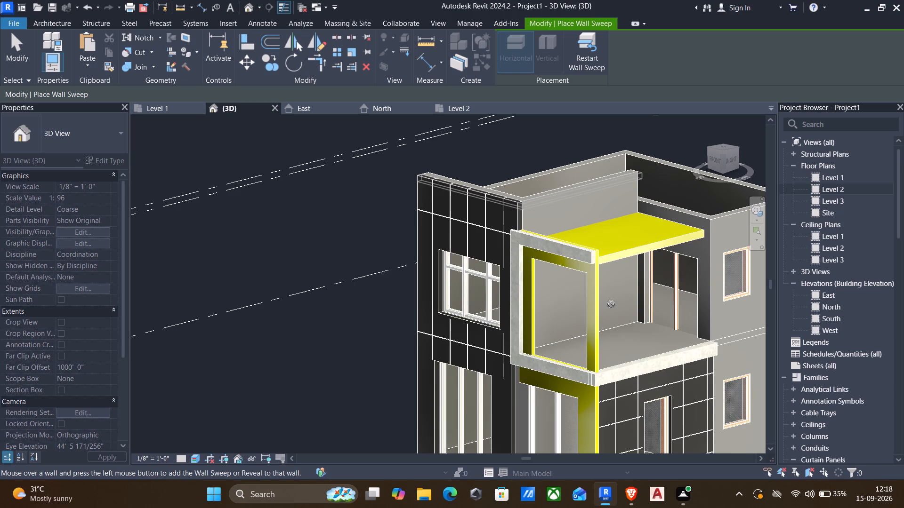
{"action": "middle_click_drag", "start_coordinate": [594, 270], "coordinate": [526, 278]}
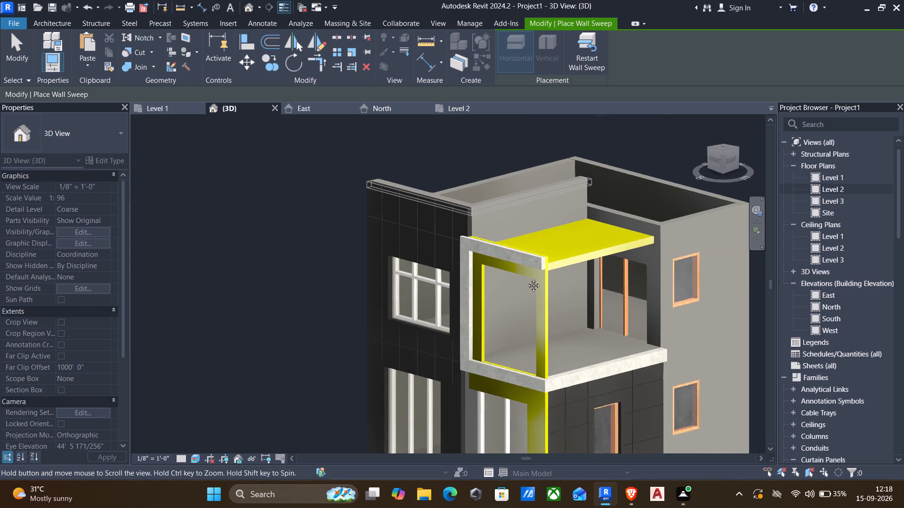
{"action": "middle_click_drag", "start_coordinate": [526, 278], "coordinate": [526, 278]}
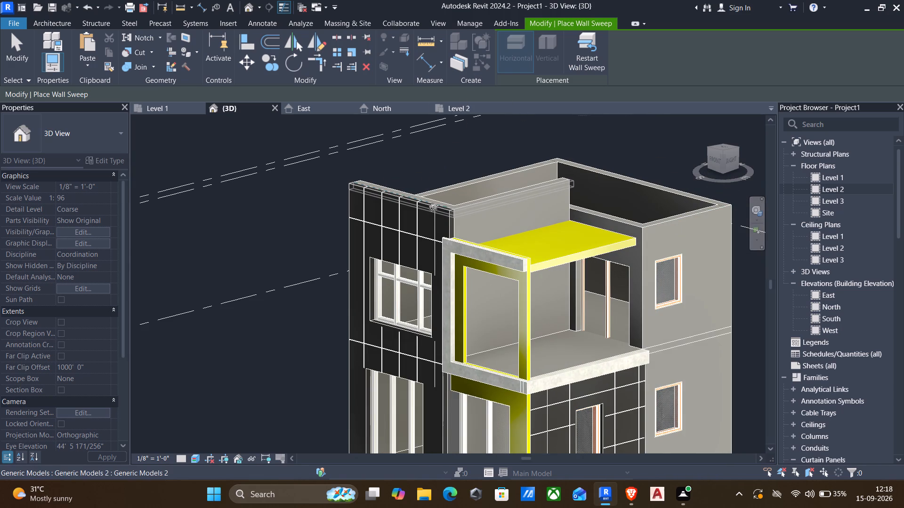
{"action": "key", "text": "Escape"}
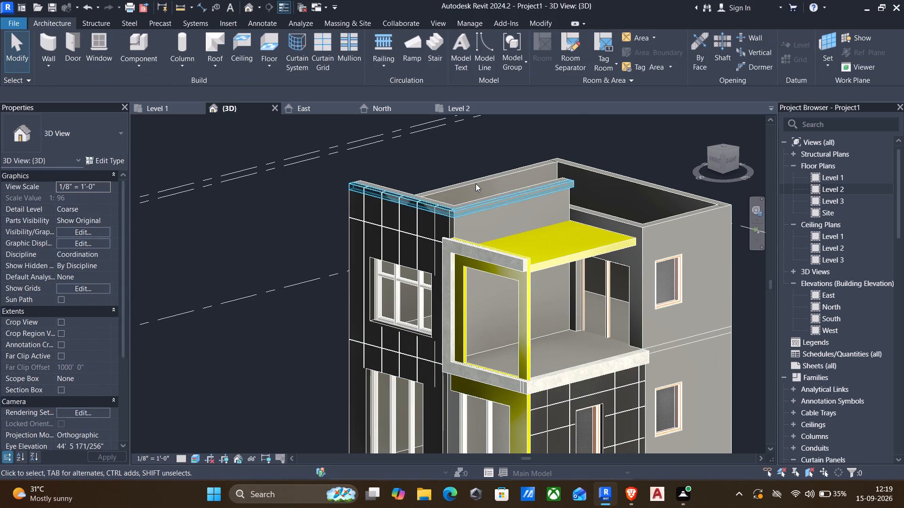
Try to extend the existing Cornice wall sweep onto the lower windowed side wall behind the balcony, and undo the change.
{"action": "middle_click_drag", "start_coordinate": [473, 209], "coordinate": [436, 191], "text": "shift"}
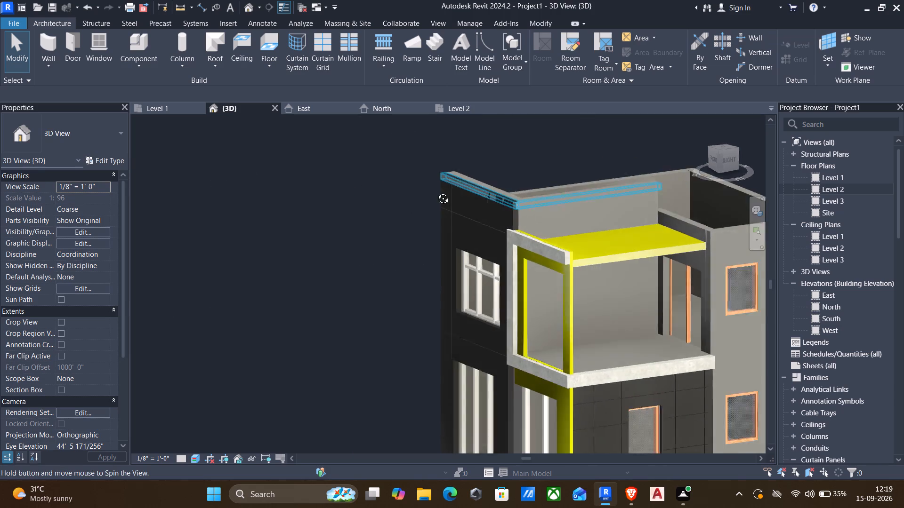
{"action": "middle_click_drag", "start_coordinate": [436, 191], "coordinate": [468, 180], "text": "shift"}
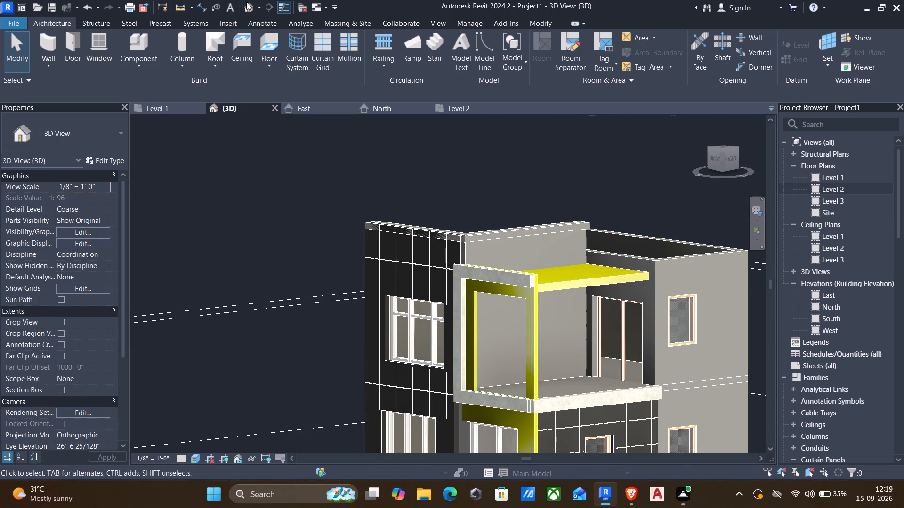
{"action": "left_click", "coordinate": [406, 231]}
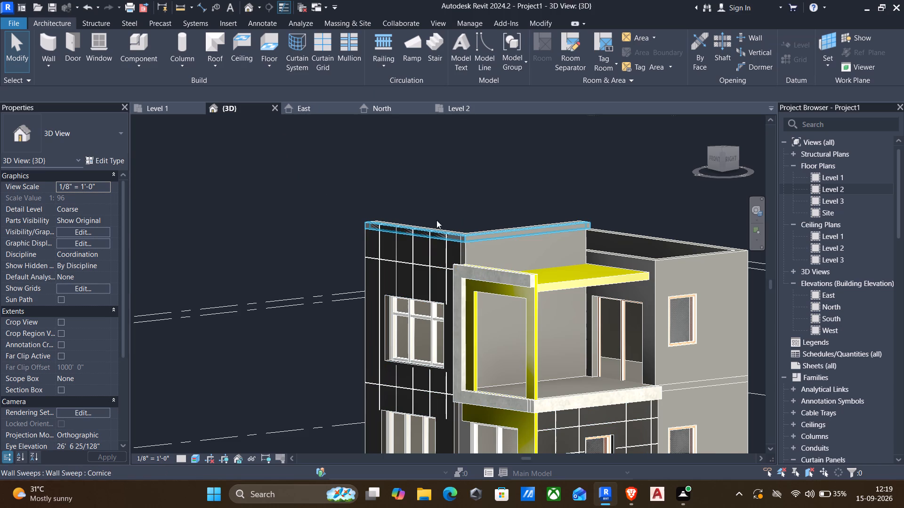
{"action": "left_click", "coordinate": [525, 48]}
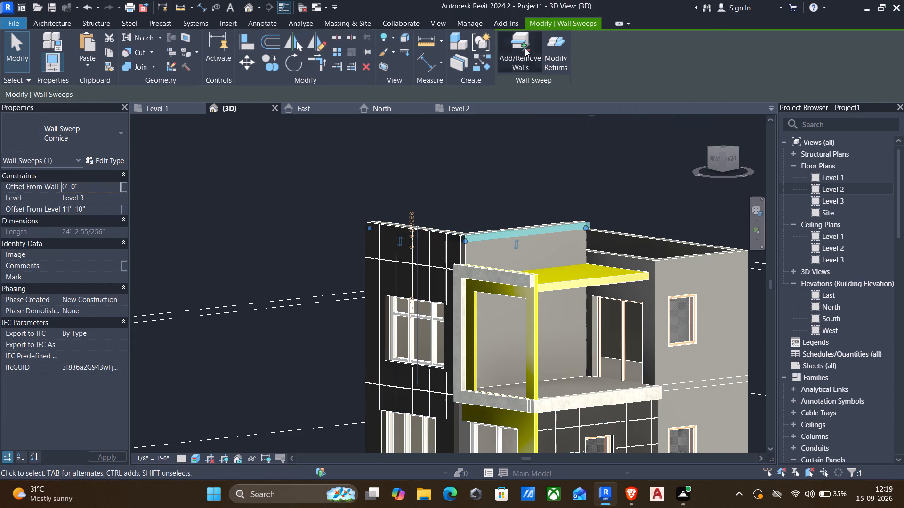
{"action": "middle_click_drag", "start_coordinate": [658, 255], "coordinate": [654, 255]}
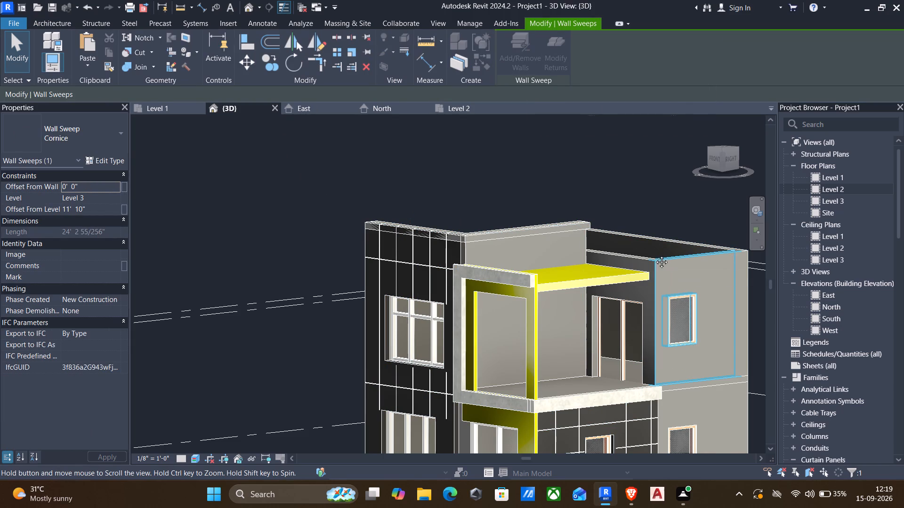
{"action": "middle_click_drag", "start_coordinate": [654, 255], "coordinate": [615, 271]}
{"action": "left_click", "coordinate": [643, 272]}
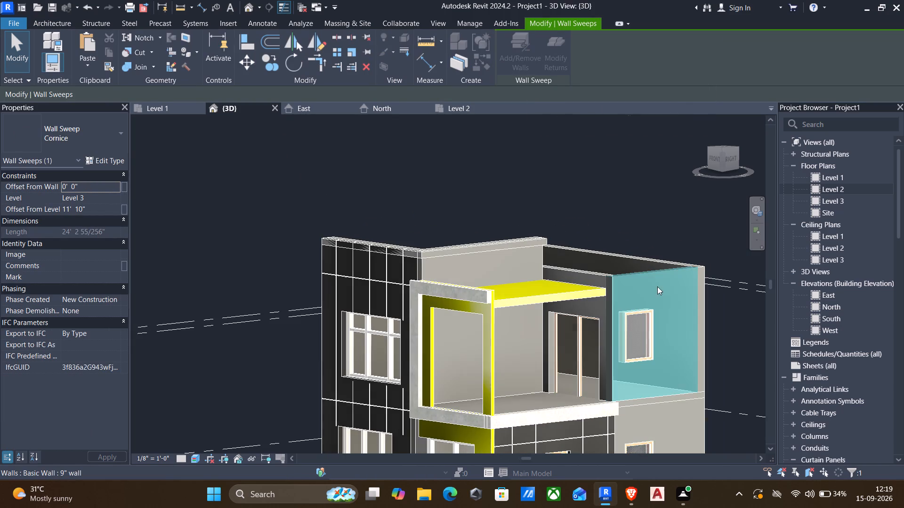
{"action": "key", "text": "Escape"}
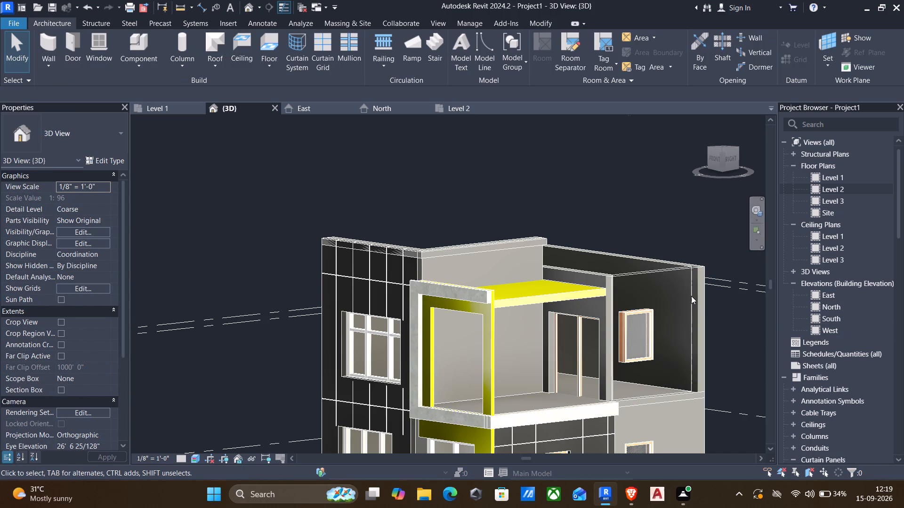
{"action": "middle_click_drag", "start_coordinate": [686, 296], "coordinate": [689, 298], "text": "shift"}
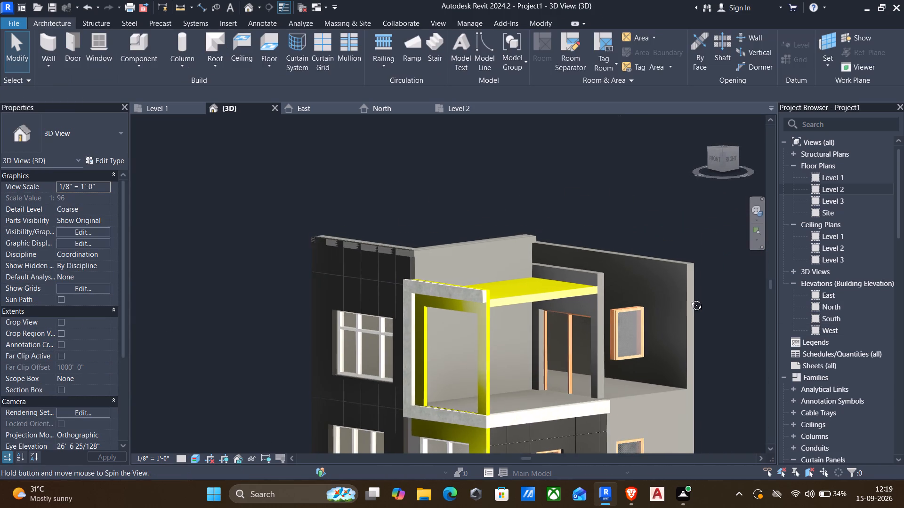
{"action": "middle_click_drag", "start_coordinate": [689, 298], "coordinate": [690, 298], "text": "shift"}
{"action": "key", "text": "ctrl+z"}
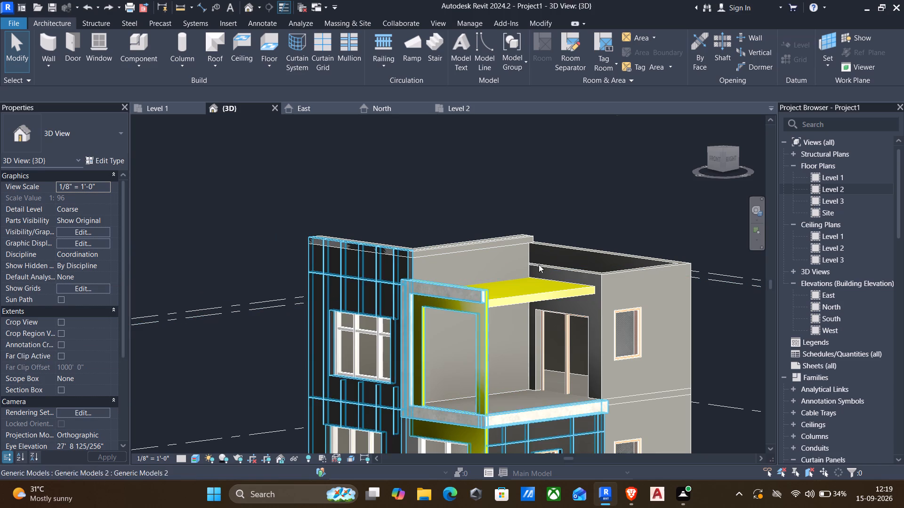
Place a separate horizontal Cornice wall sweep along the top of the lower windowed side wall and the adjoining wall behind the balcony.
{"action": "left_click", "coordinate": [47, 64]}
{"action": "left_click", "coordinate": [72, 154]}
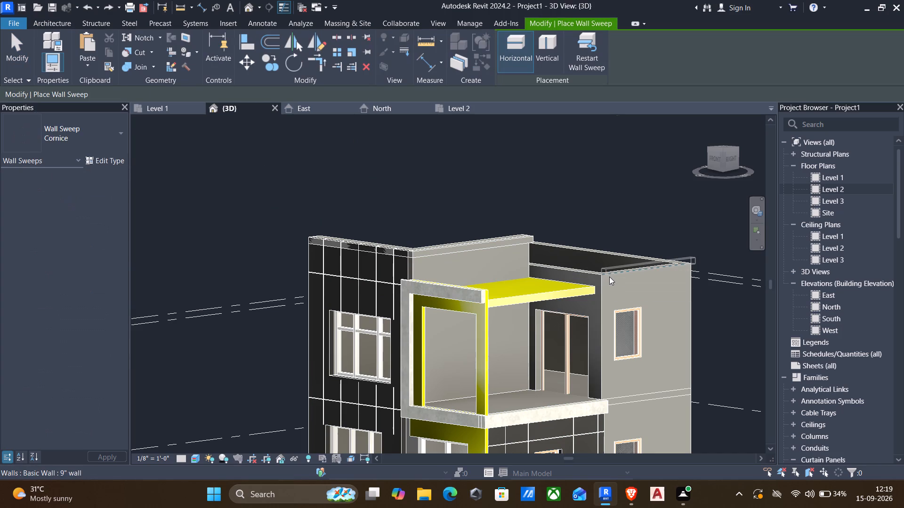
{"action": "scroll", "coordinate": [609, 277], "scroll_direction": "up", "scroll_amount": 4}
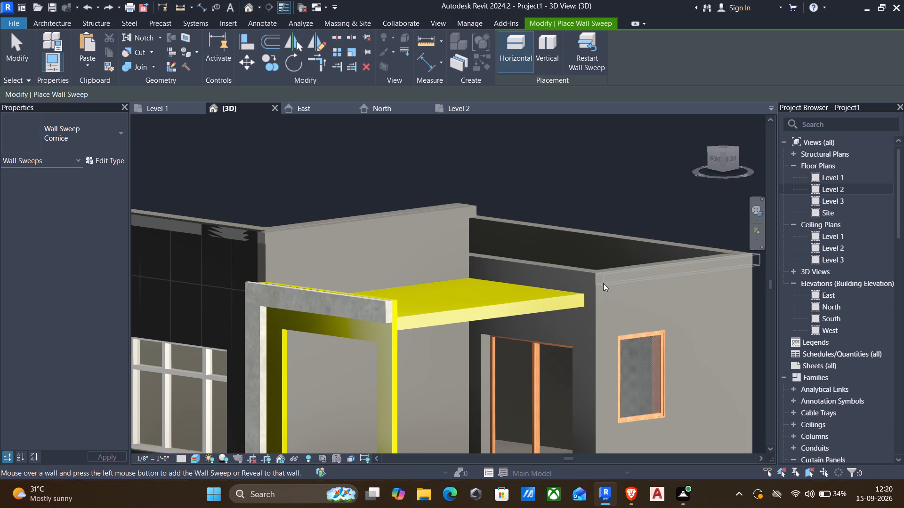
{"action": "left_click", "coordinate": [603, 284]}
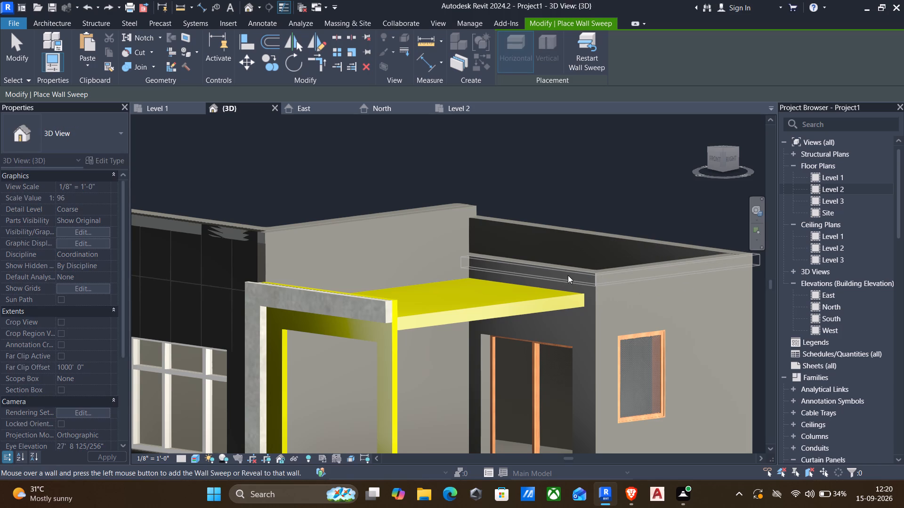
{"action": "left_click", "coordinate": [568, 275]}
{"action": "scroll", "coordinate": [580, 282], "scroll_direction": "down", "scroll_amount": 2}
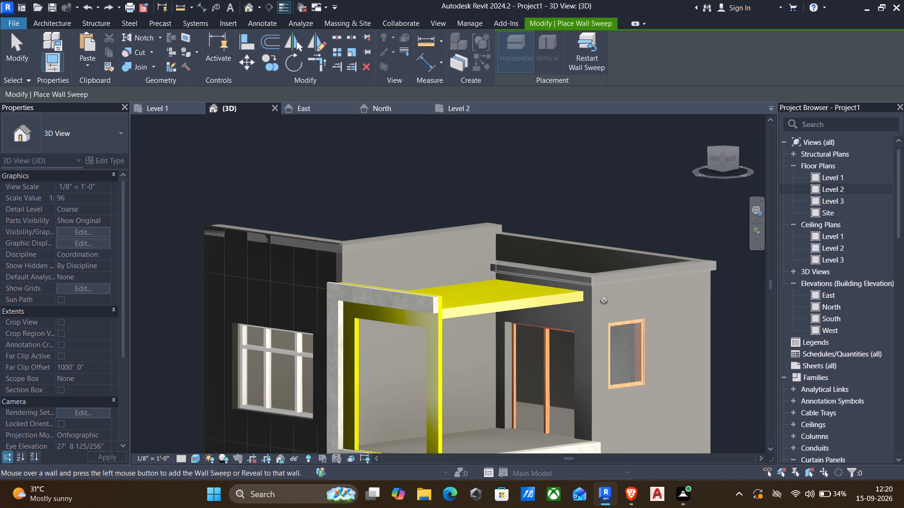
{"action": "scroll", "coordinate": [604, 301], "scroll_direction": "down", "scroll_amount": 1}
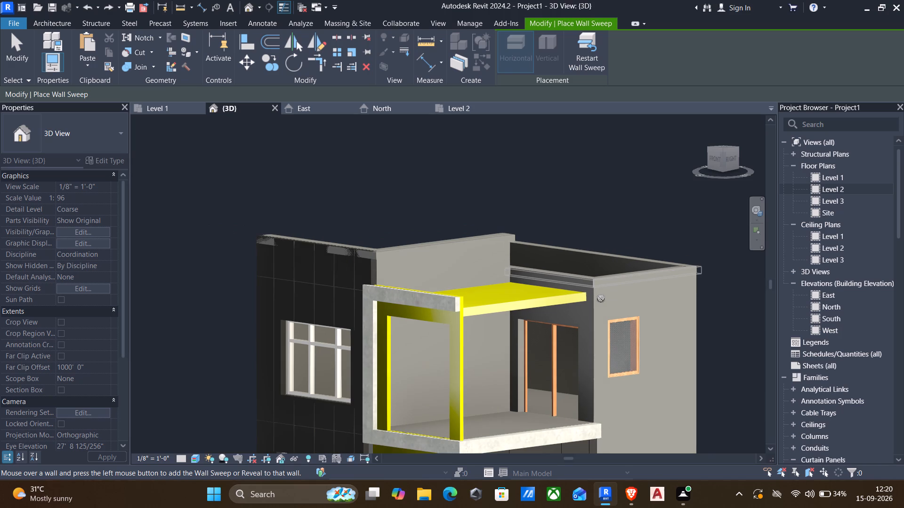
{"action": "key", "text": "Escape"}
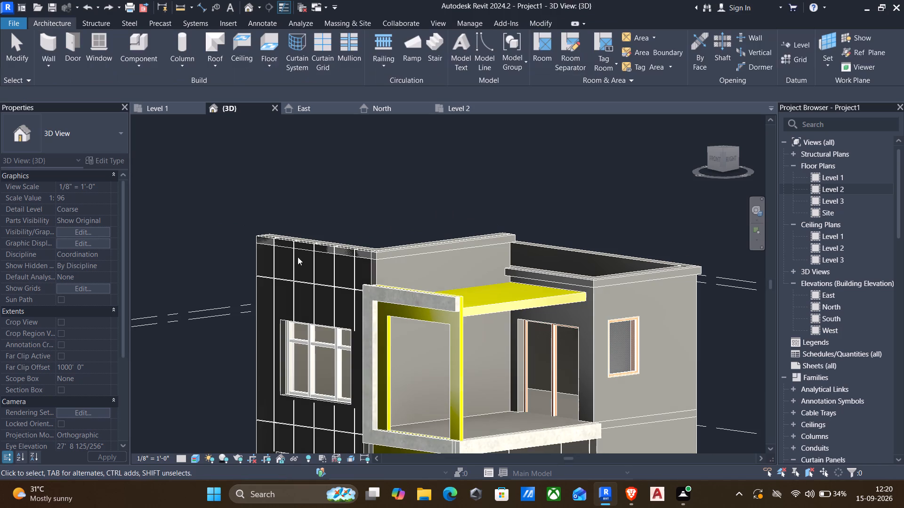
Examine the cornices along the parapets and the whole house from the side, front, below and above in 3D.
{"action": "middle_click_drag", "start_coordinate": [355, 280], "coordinate": [288, 266], "text": "shift"}
{"action": "middle_click_drag", "start_coordinate": [646, 267], "coordinate": [569, 281]}
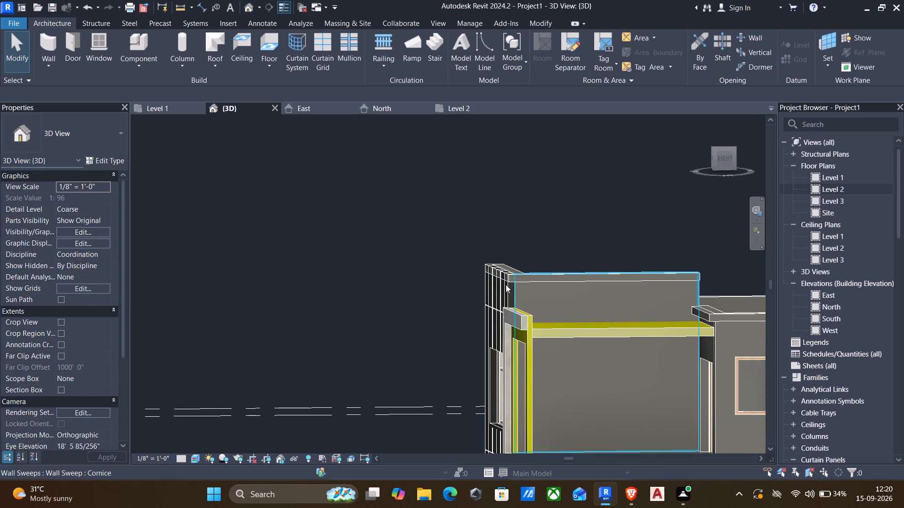
{"action": "middle_click_drag", "start_coordinate": [584, 341], "coordinate": [445, 336]}
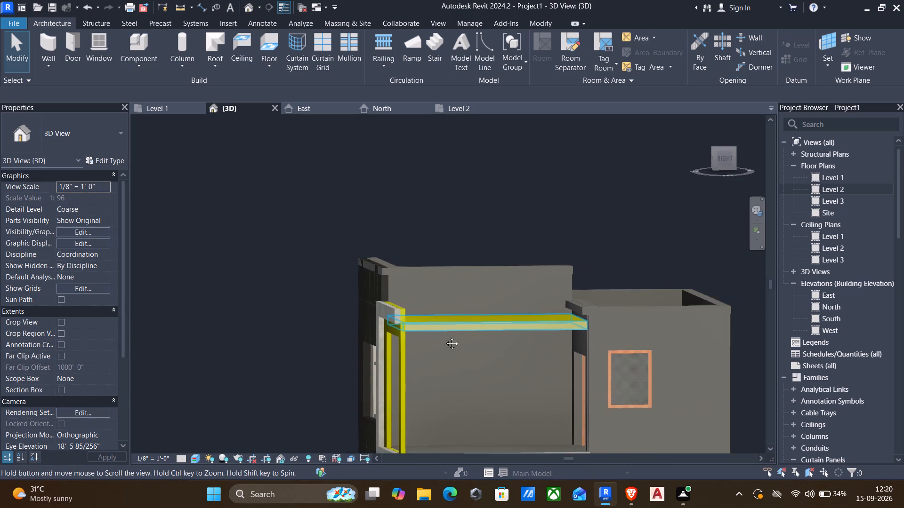
{"action": "middle_click_drag", "start_coordinate": [445, 336], "coordinate": [383, 341]}
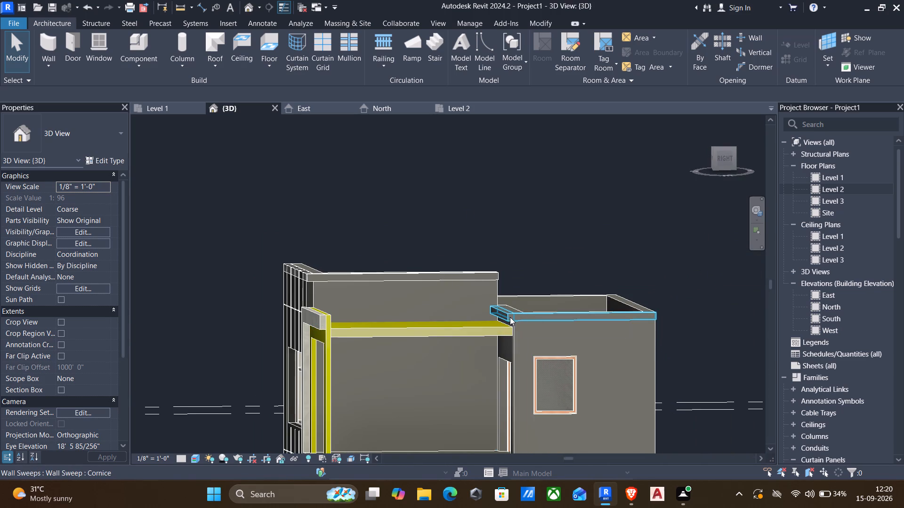
{"action": "left_click", "coordinate": [506, 315]}
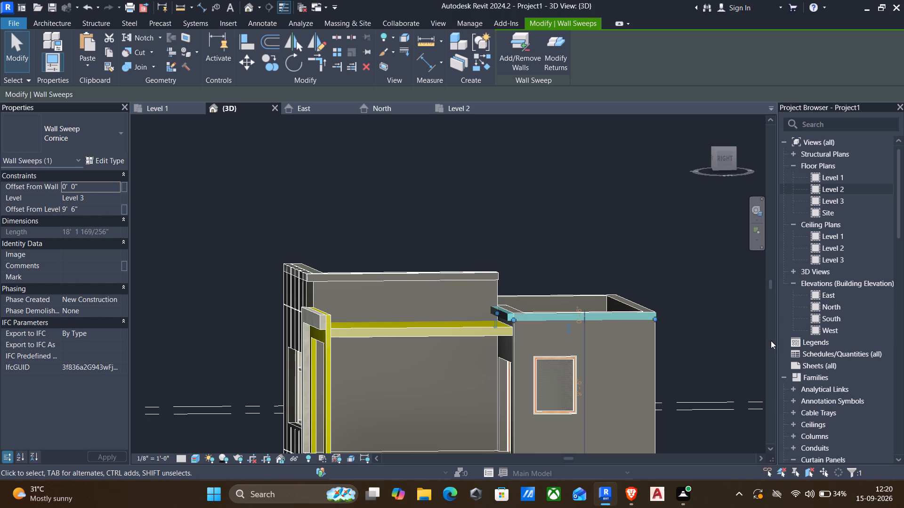
{"action": "key", "text": "Escape"}
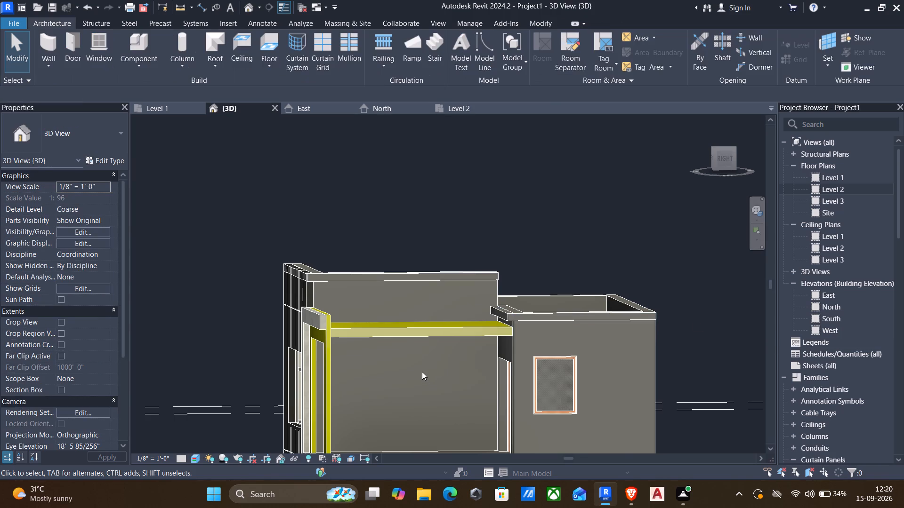
{"action": "scroll", "coordinate": [420, 371], "scroll_direction": "down", "scroll_amount": 1}
{"action": "middle_click_drag", "start_coordinate": [405, 380], "coordinate": [460, 344], "text": "shift"}
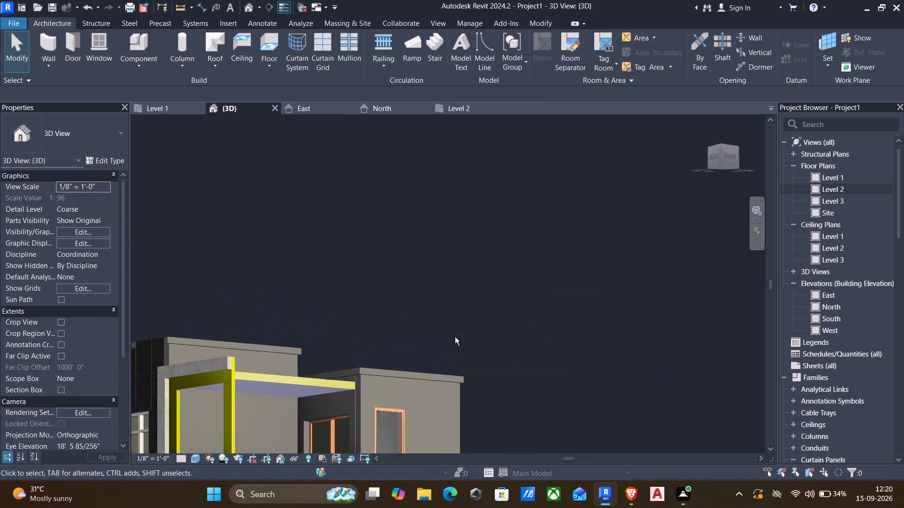
{"action": "scroll", "coordinate": [428, 345], "scroll_direction": "down", "scroll_amount": 2}
{"action": "middle_click_drag", "start_coordinate": [416, 367], "coordinate": [525, 294]}
{"action": "middle_click_drag", "start_coordinate": [367, 318], "coordinate": [375, 317], "text": "shift"}
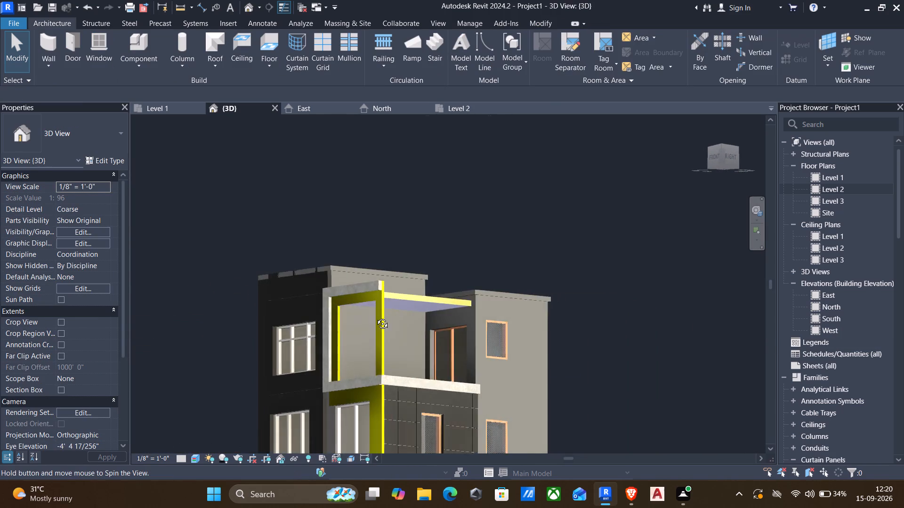
{"action": "middle_click_drag", "start_coordinate": [375, 317], "coordinate": [521, 242], "text": "shift"}
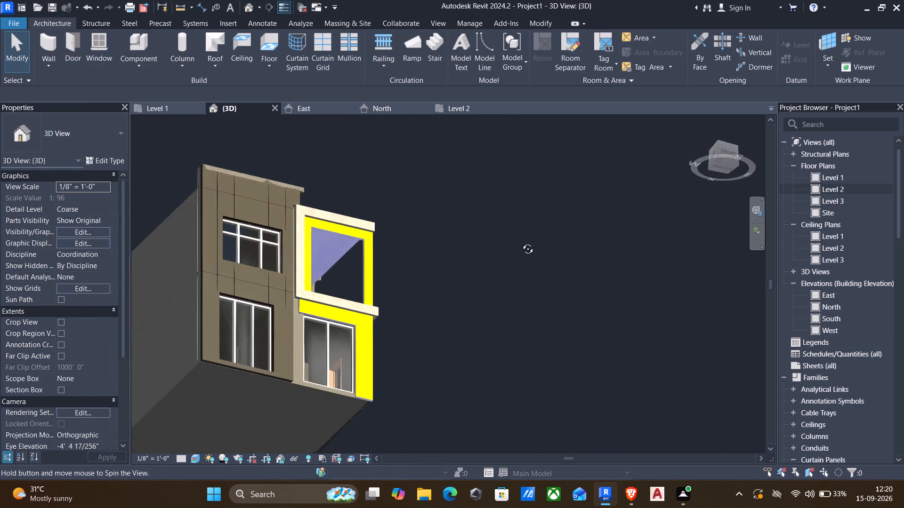
{"action": "middle_click_drag", "start_coordinate": [521, 242], "coordinate": [500, 236], "text": "shift"}
{"action": "scroll", "coordinate": [455, 253], "scroll_direction": "down", "scroll_amount": 2}
{"action": "middle_click_drag", "start_coordinate": [450, 269], "coordinate": [464, 268], "text": "shift"}
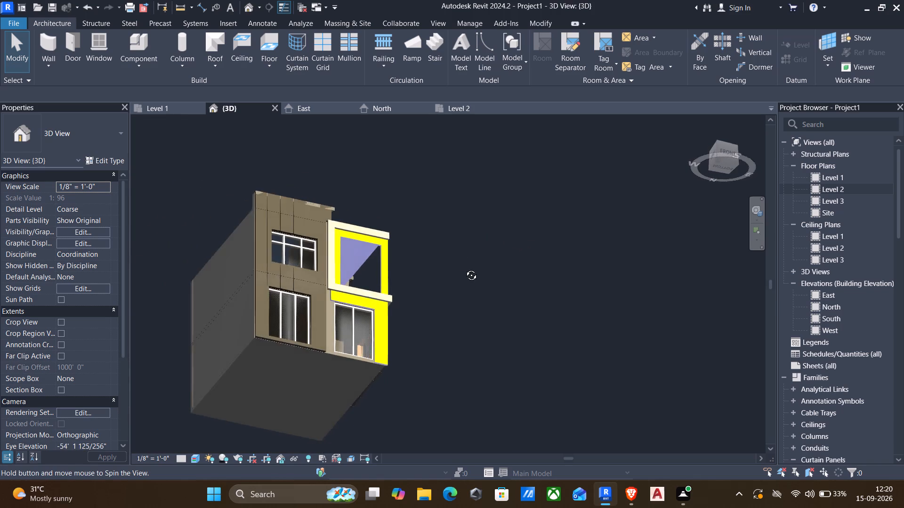
{"action": "middle_click_drag", "start_coordinate": [464, 268], "coordinate": [445, 279], "text": "shift"}
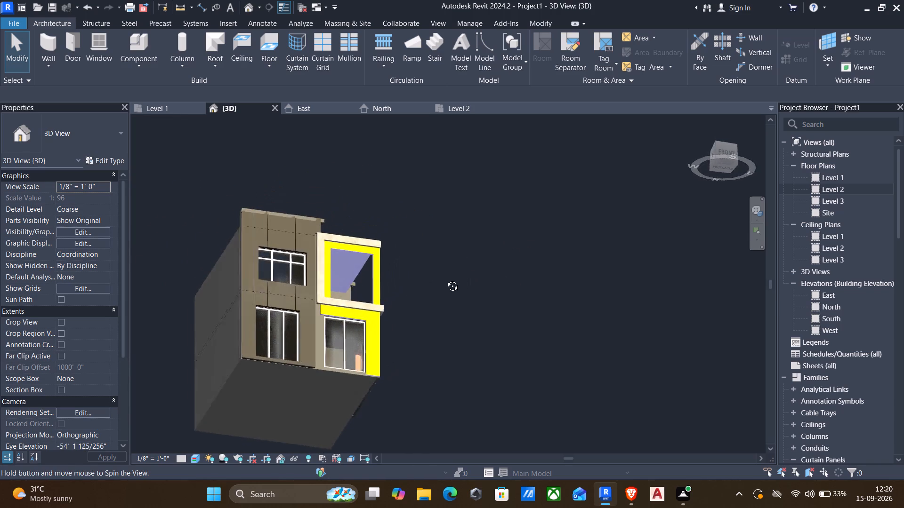
{"action": "middle_click_drag", "start_coordinate": [445, 279], "coordinate": [408, 295], "text": "shift"}
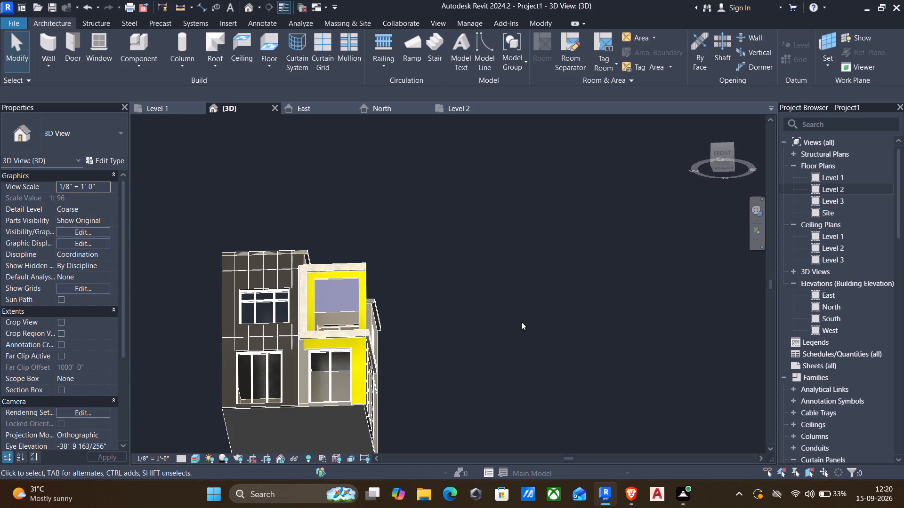
{"action": "middle_click_drag", "start_coordinate": [521, 322], "coordinate": [419, 394], "text": "shift"}
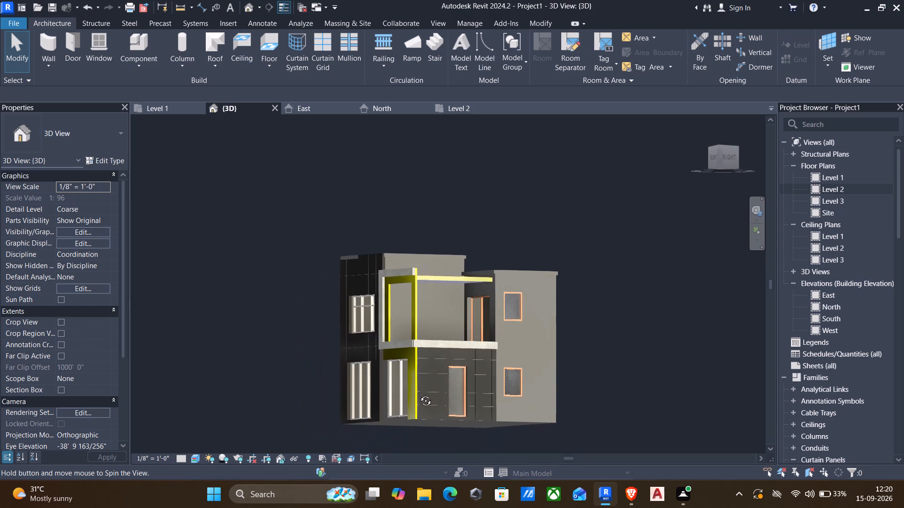
{"action": "middle_click_drag", "start_coordinate": [419, 394], "coordinate": [418, 394], "text": "shift"}
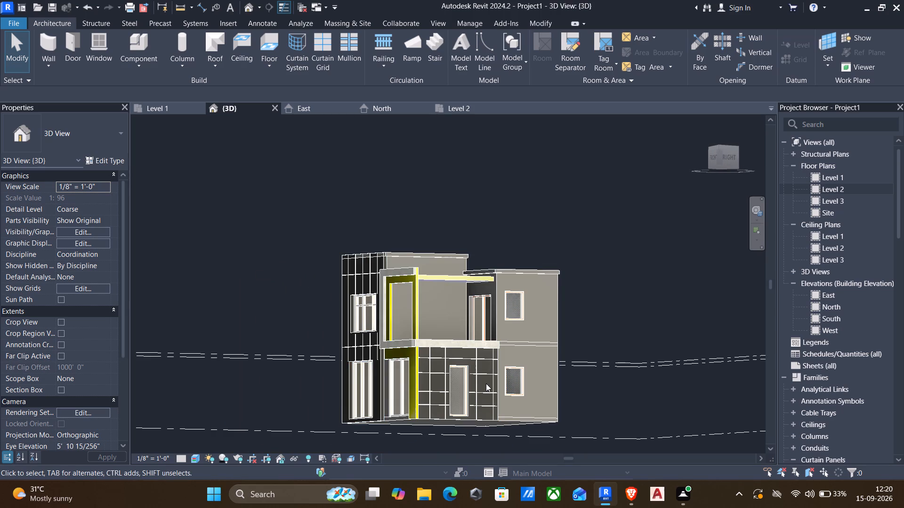
{"action": "middle_click_drag", "start_coordinate": [262, 285], "coordinate": [235, 323], "text": "shift"}
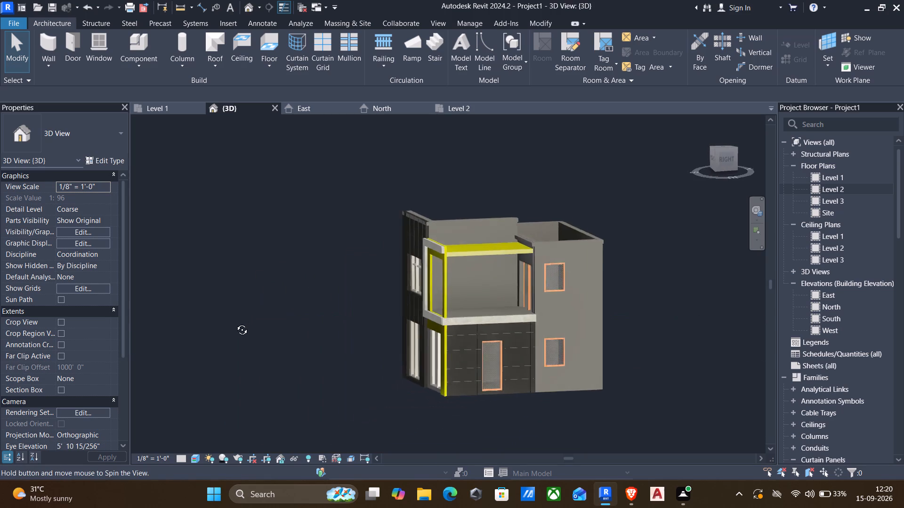
{"action": "middle_click_drag", "start_coordinate": [235, 323], "coordinate": [292, 357], "text": "shift"}
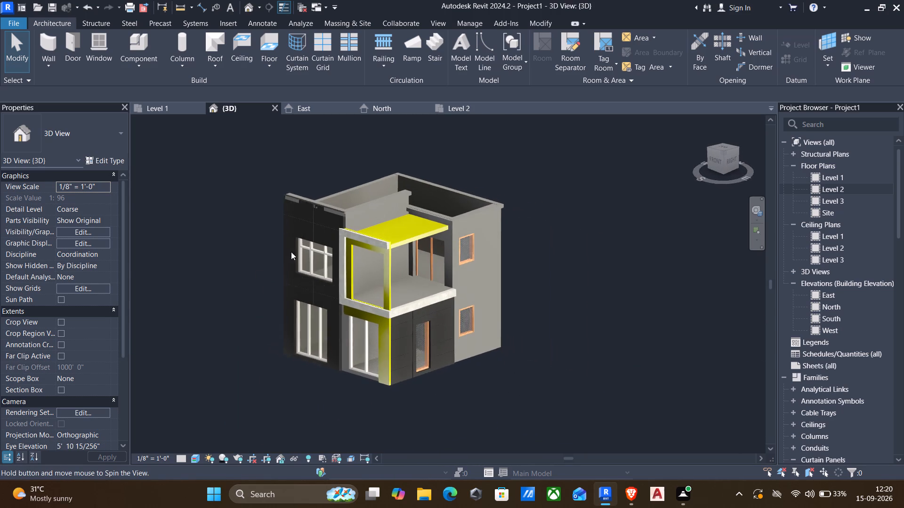
Start a new railing by sketching its path, using the Handrail - Rectangular type.
{"action": "left_click", "coordinate": [375, 64]}
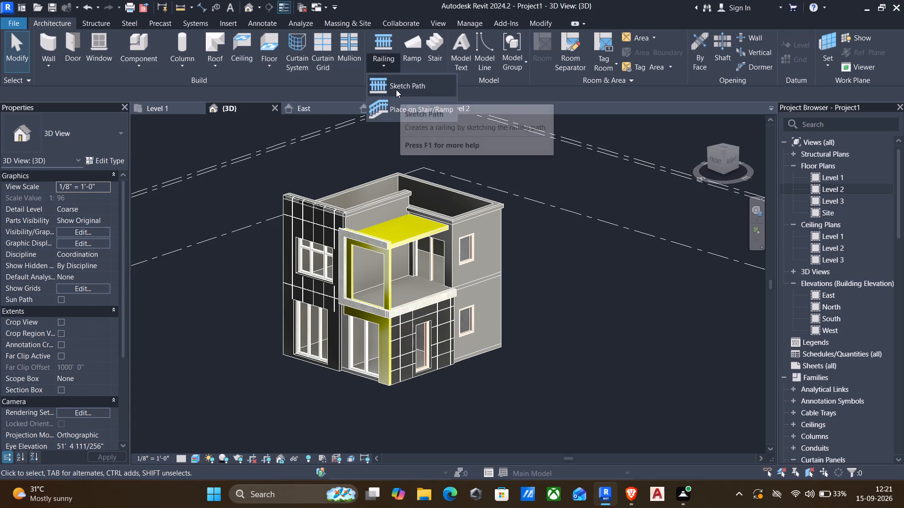
{"action": "left_click", "coordinate": [395, 89]}
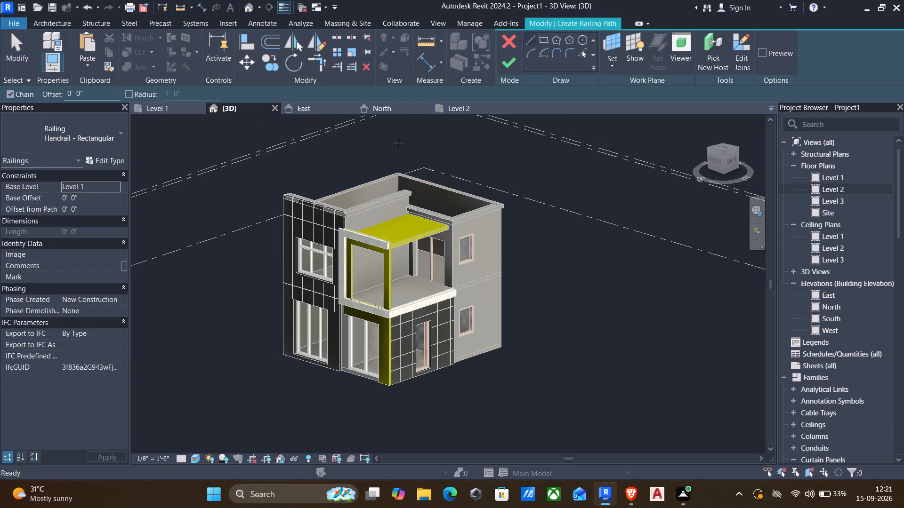
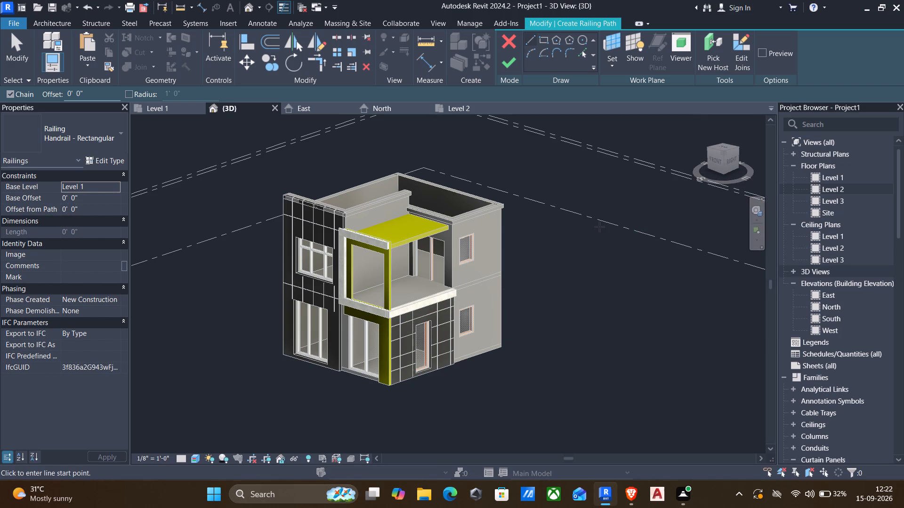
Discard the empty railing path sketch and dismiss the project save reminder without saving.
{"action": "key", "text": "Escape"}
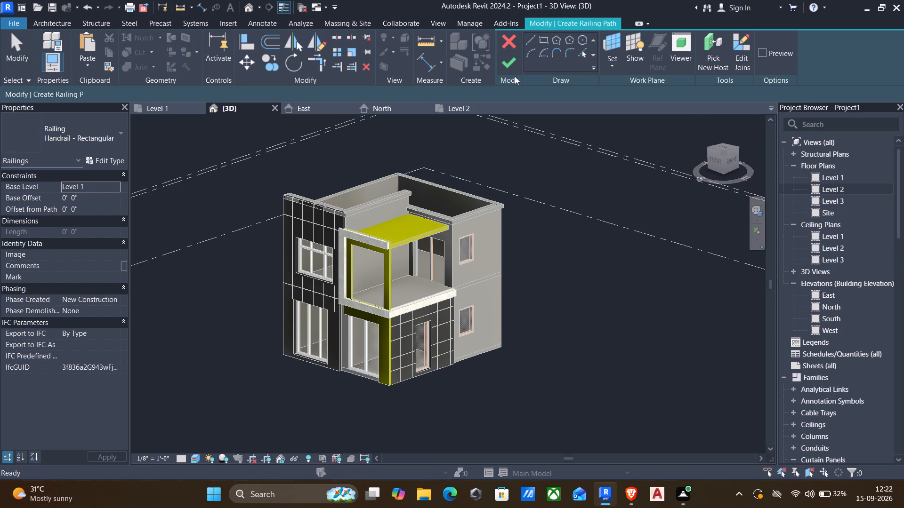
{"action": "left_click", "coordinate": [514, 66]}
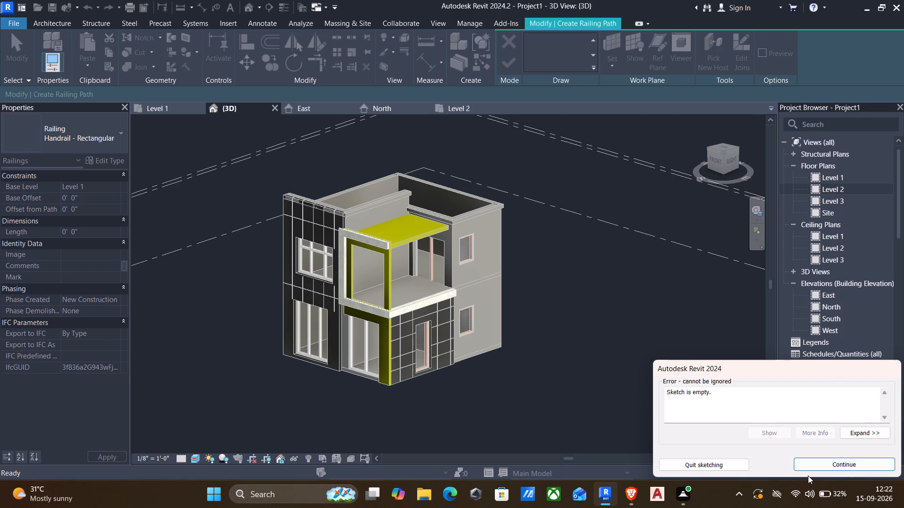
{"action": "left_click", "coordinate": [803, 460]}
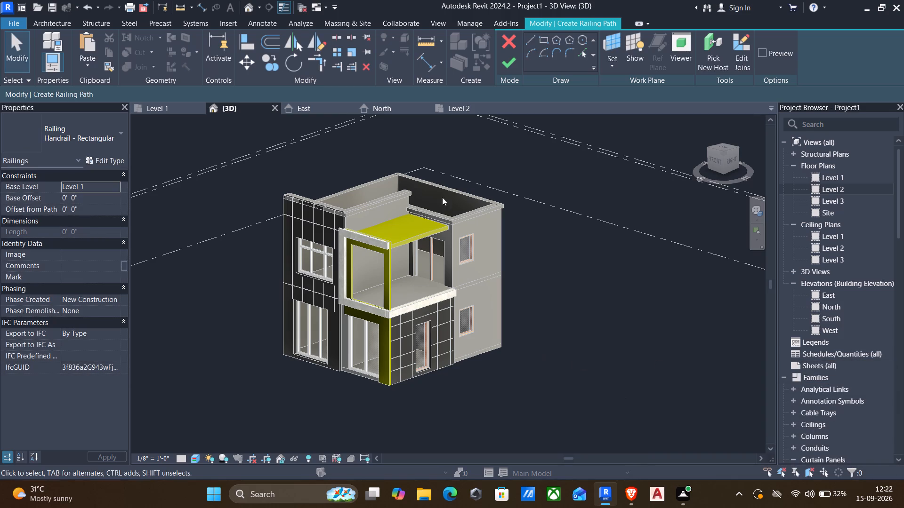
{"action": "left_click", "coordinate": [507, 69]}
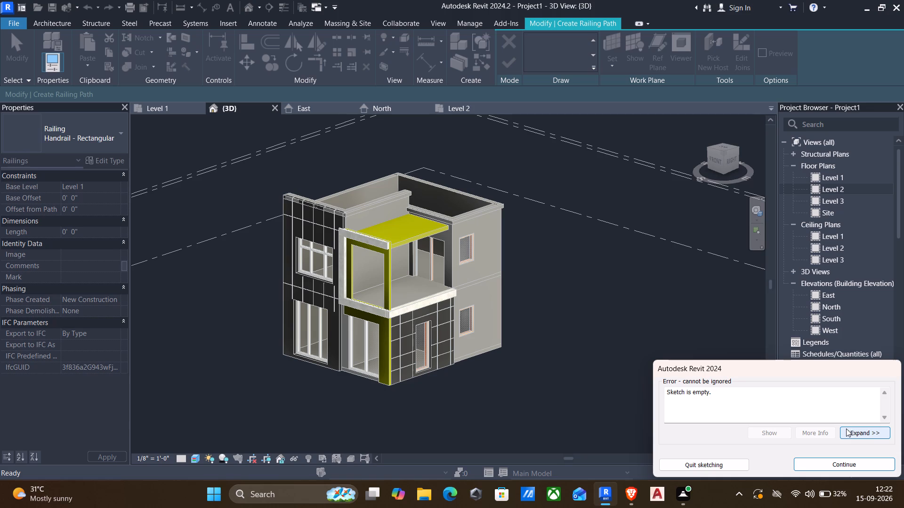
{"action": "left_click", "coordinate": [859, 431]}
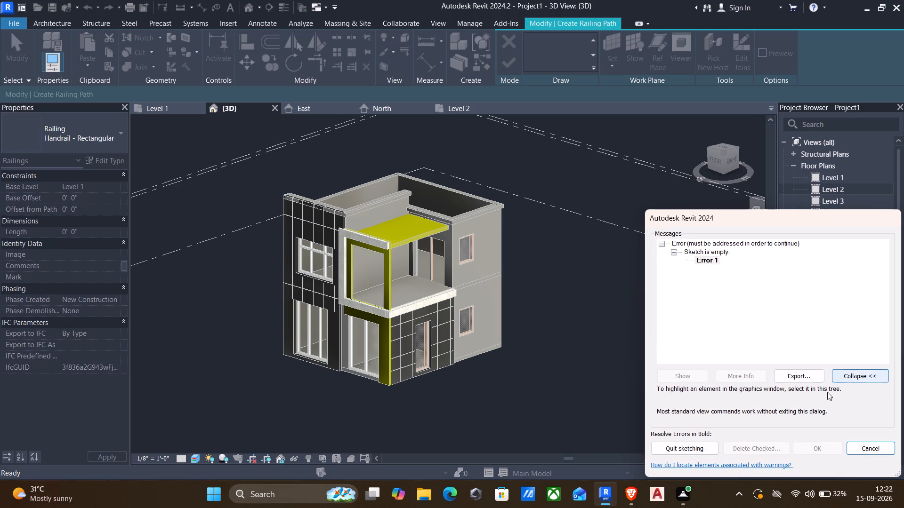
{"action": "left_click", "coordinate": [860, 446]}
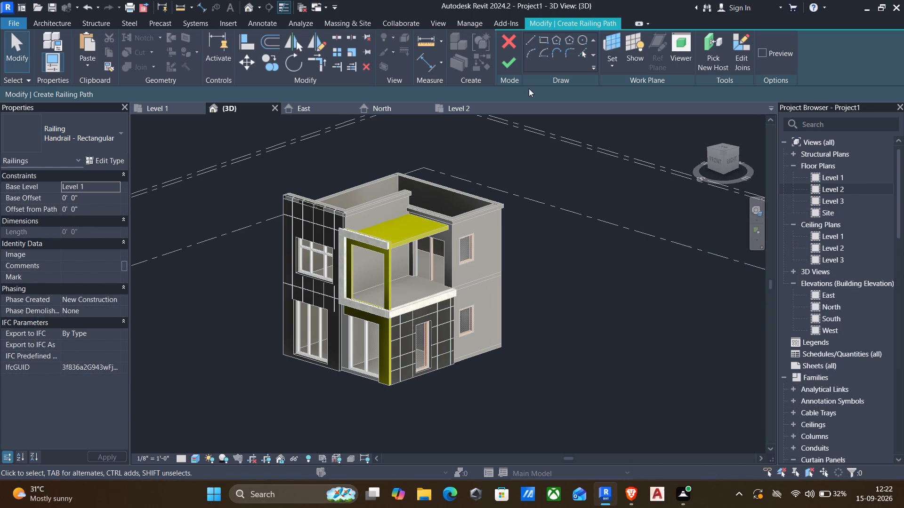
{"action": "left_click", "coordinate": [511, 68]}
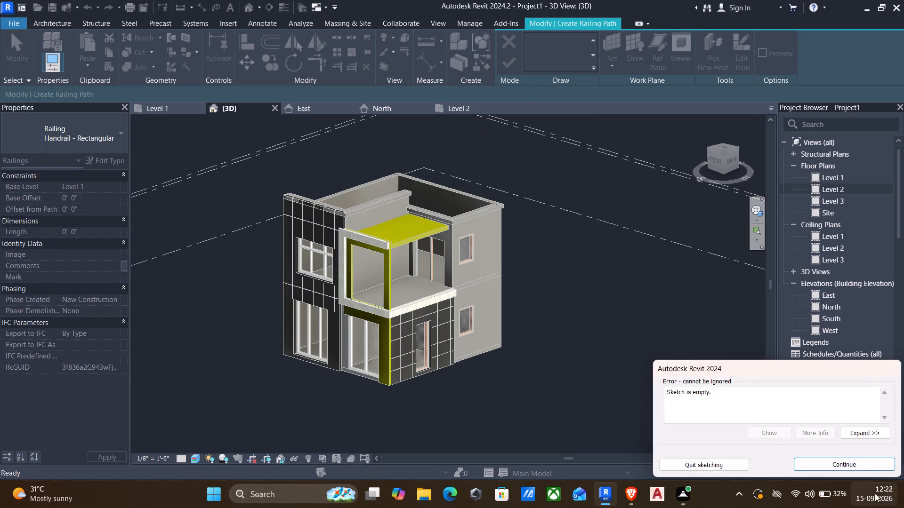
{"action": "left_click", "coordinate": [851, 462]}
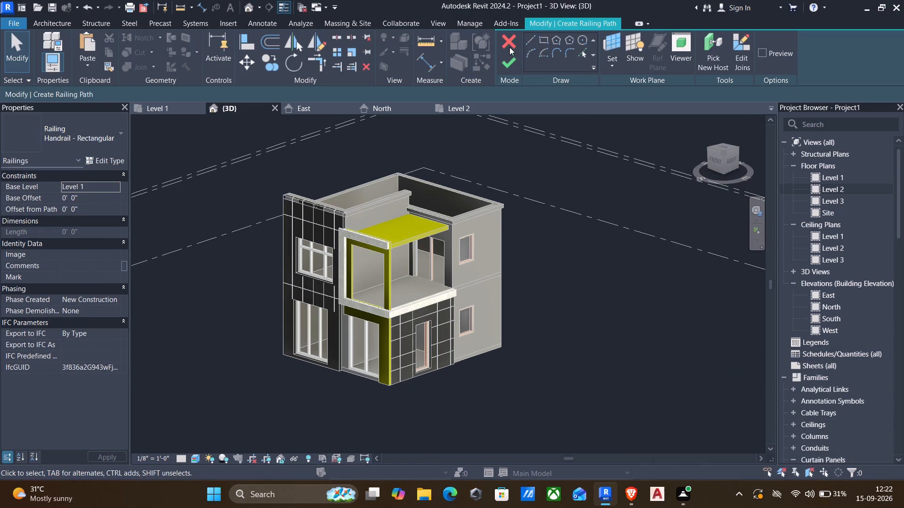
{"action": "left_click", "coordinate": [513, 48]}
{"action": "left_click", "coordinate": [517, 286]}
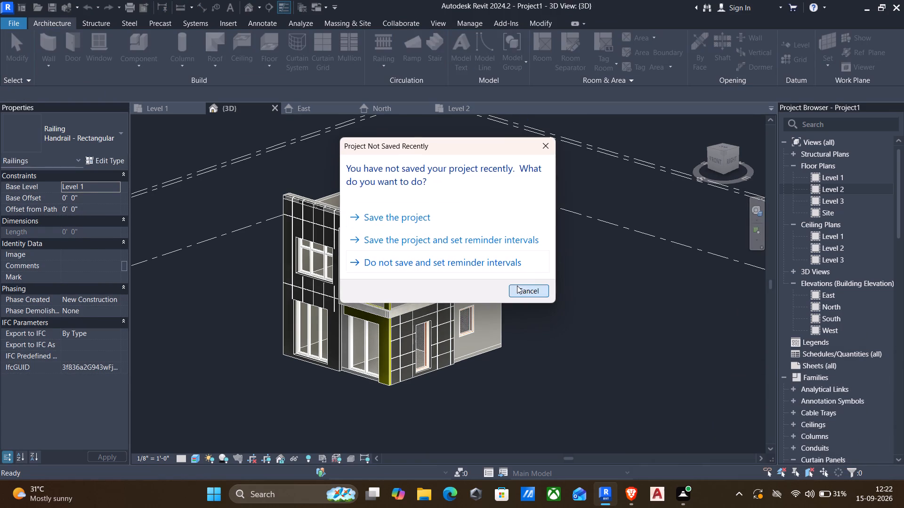
Examine the whole house in 3D from the front, the balcony corner and both sides.
{"action": "middle_click_drag", "start_coordinate": [365, 289], "coordinate": [341, 263], "text": "shift"}
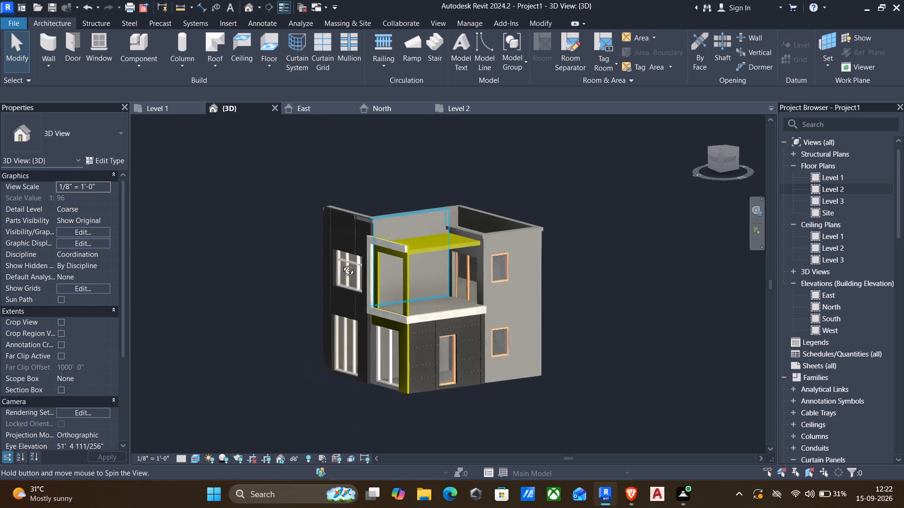
{"action": "middle_click_drag", "start_coordinate": [341, 263], "coordinate": [339, 264], "text": "shift"}
{"action": "middle_click_drag", "start_coordinate": [339, 322], "coordinate": [411, 310], "text": "shift"}
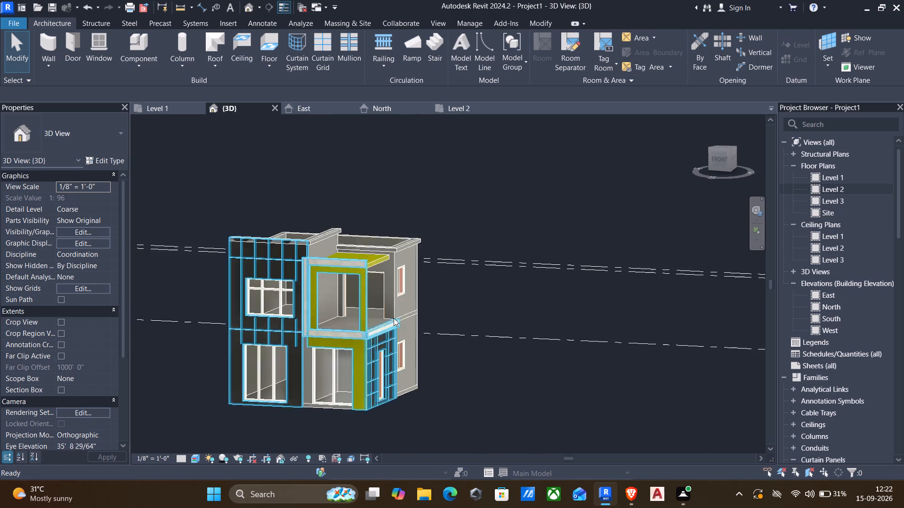
{"action": "scroll", "coordinate": [394, 318], "scroll_direction": "down", "scroll_amount": 2}
{"action": "middle_click_drag", "start_coordinate": [410, 353], "coordinate": [451, 336]}
{"action": "middle_click_drag", "start_coordinate": [611, 397], "coordinate": [668, 391], "text": "shift"}
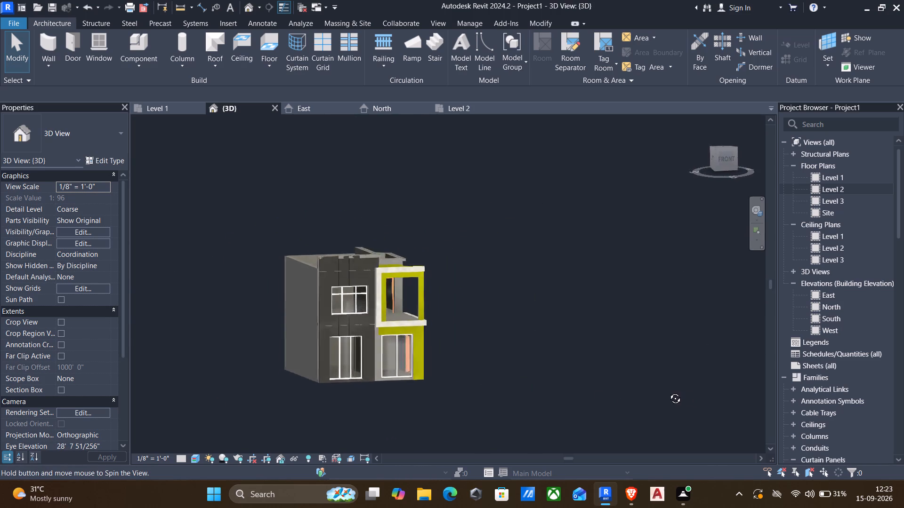
{"action": "middle_click_drag", "start_coordinate": [668, 391], "coordinate": [529, 412], "text": "shift"}
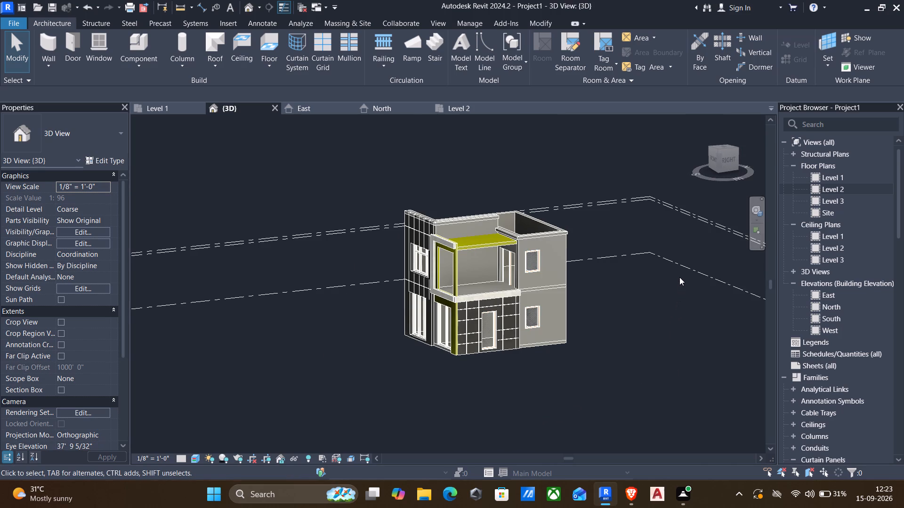
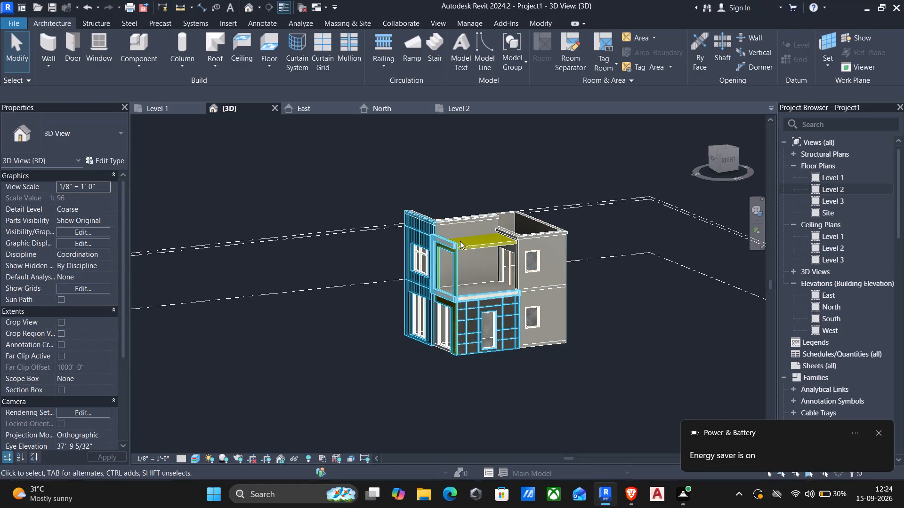
Examine the yellow frame around the balcony opening and ground-floor window from the front and from the balcony corner.
{"action": "left_click", "coordinate": [713, 157]}
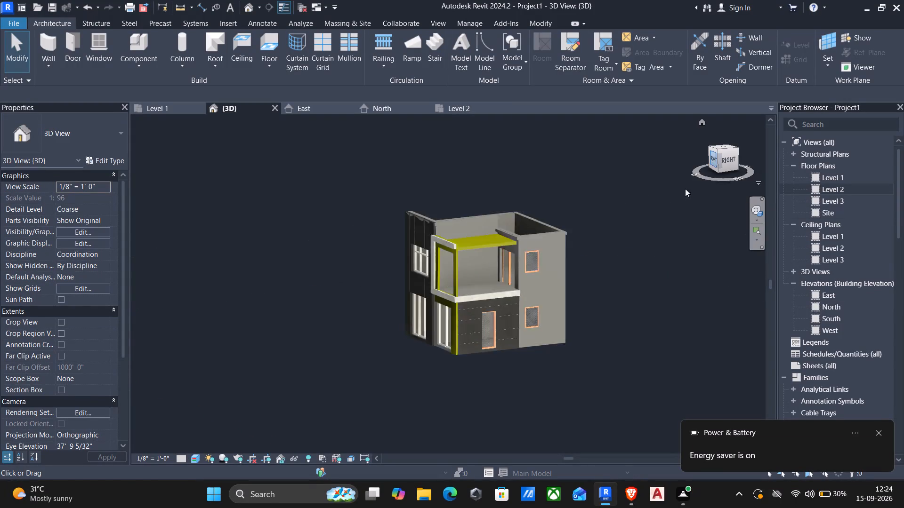
{"action": "left_click_drag", "start_coordinate": [821, 204], "coordinate": [802, 197]}
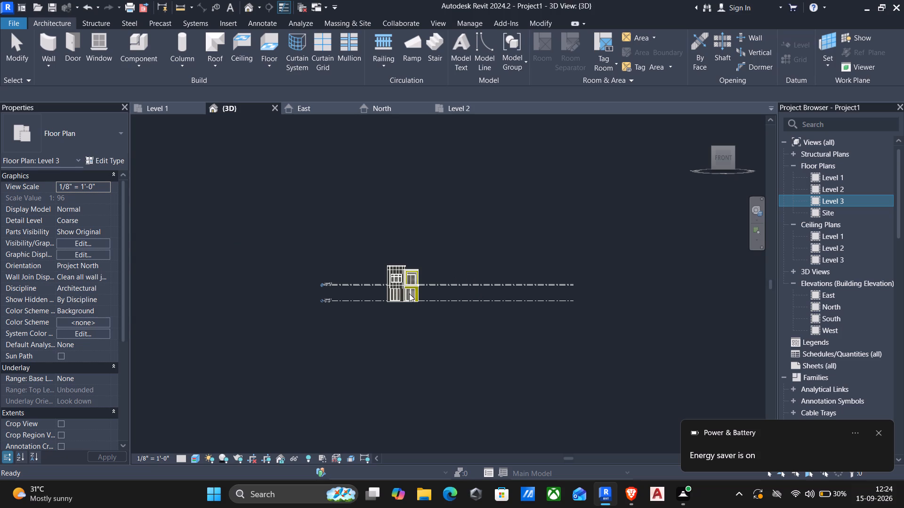
{"action": "scroll", "coordinate": [406, 280], "scroll_direction": "up", "scroll_amount": 11}
{"action": "scroll", "coordinate": [434, 306], "scroll_direction": "up", "scroll_amount": 2}
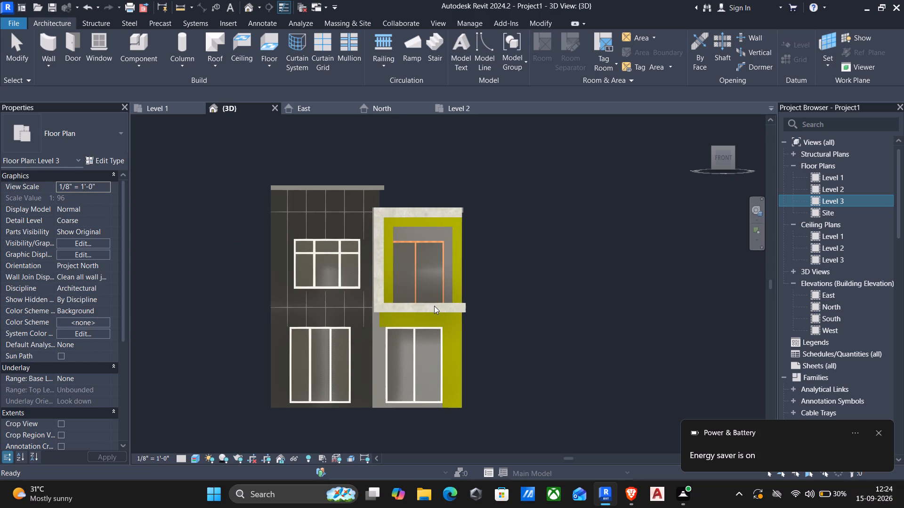
{"action": "scroll", "coordinate": [440, 274], "scroll_direction": "up", "scroll_amount": 4}
{"action": "scroll", "coordinate": [384, 271], "scroll_direction": "up", "scroll_amount": 3}
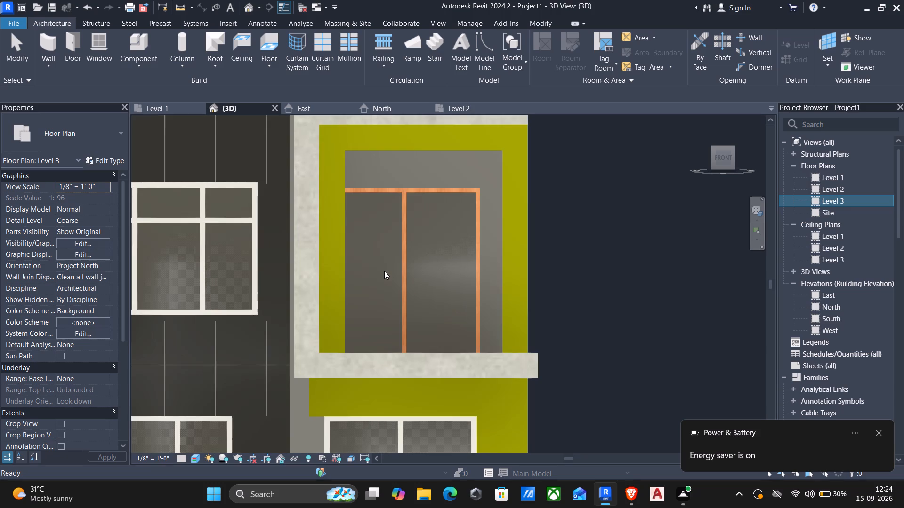
{"action": "left_click", "coordinate": [526, 271]}
{"action": "scroll", "coordinate": [526, 184], "scroll_direction": "down", "scroll_amount": 3}
{"action": "middle_click_drag", "start_coordinate": [558, 218], "coordinate": [496, 234]}
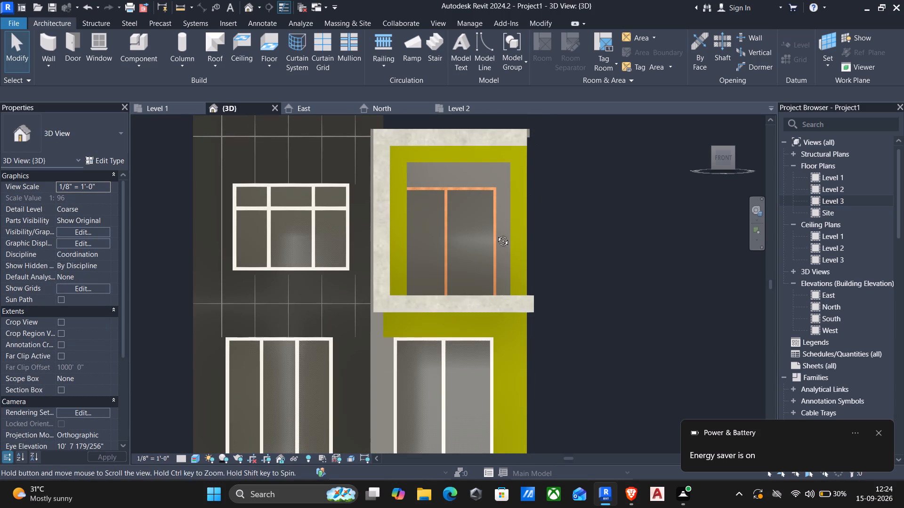
{"action": "middle_click_drag", "start_coordinate": [496, 234], "coordinate": [473, 240]}
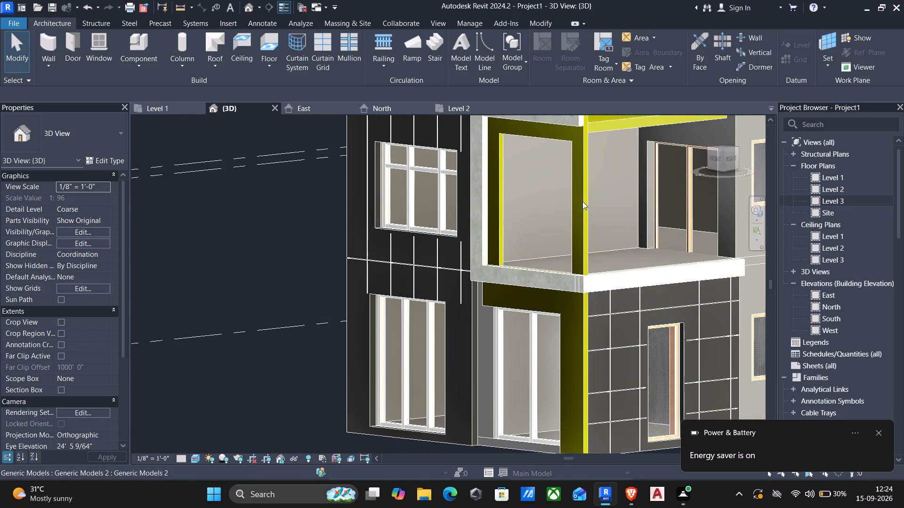
{"action": "left_click", "coordinate": [582, 201]}
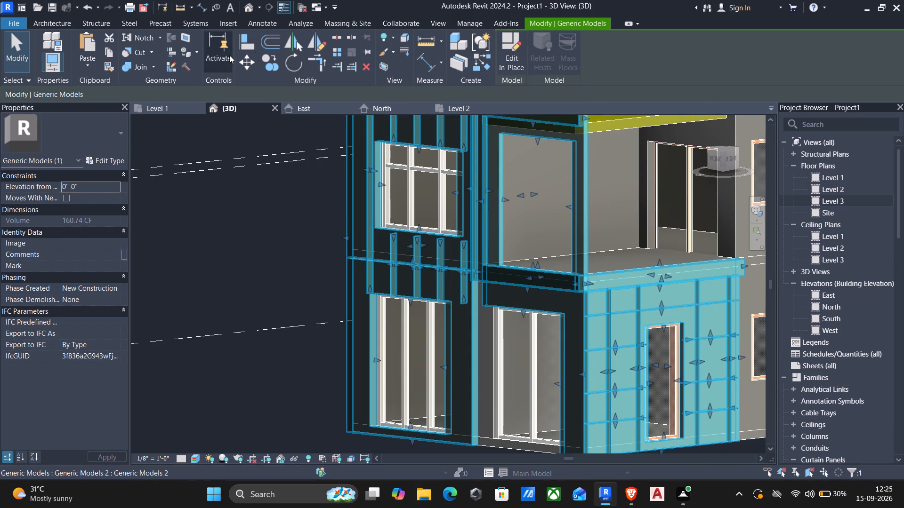
{"action": "key", "text": "Escape"}
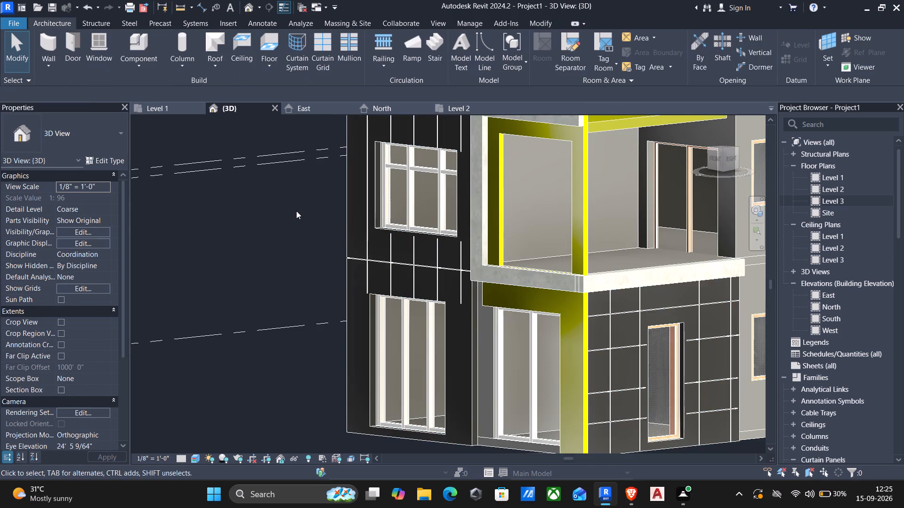
{"action": "scroll", "coordinate": [306, 219], "scroll_direction": "down", "scroll_amount": 1}
{"action": "middle_click_drag", "start_coordinate": [286, 225], "coordinate": [256, 246]}
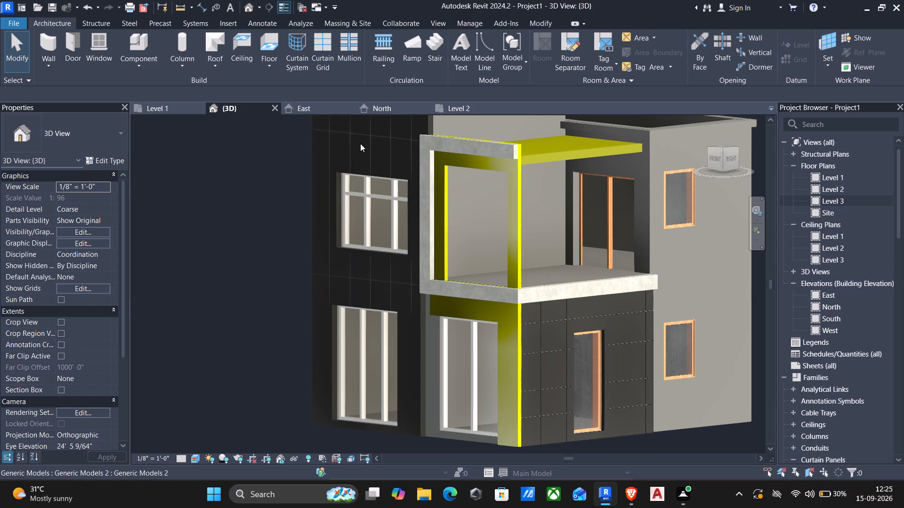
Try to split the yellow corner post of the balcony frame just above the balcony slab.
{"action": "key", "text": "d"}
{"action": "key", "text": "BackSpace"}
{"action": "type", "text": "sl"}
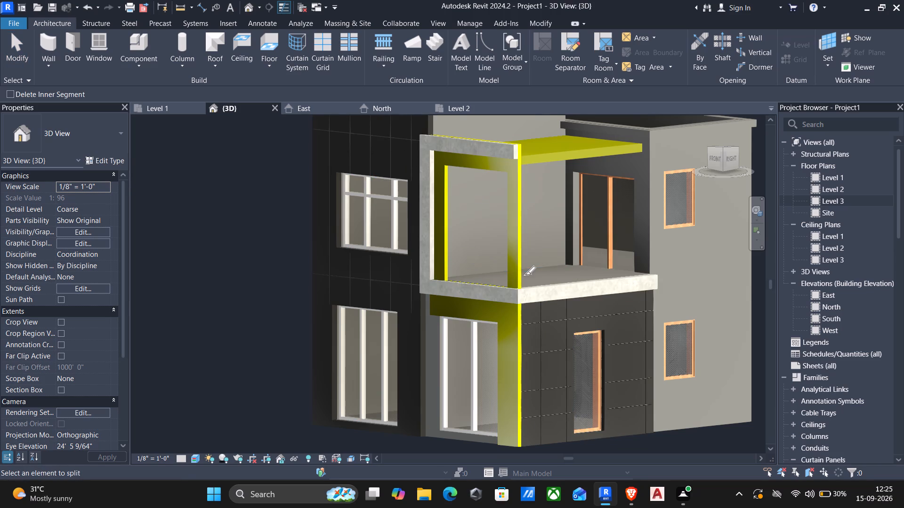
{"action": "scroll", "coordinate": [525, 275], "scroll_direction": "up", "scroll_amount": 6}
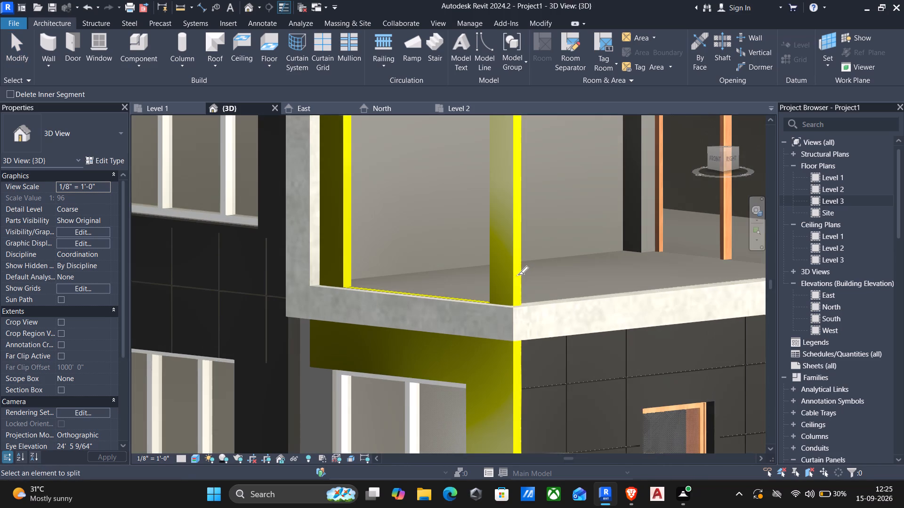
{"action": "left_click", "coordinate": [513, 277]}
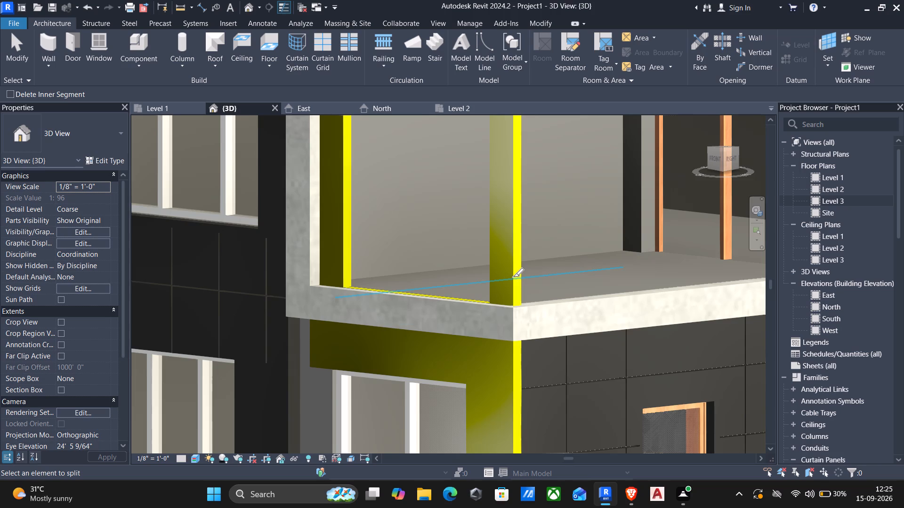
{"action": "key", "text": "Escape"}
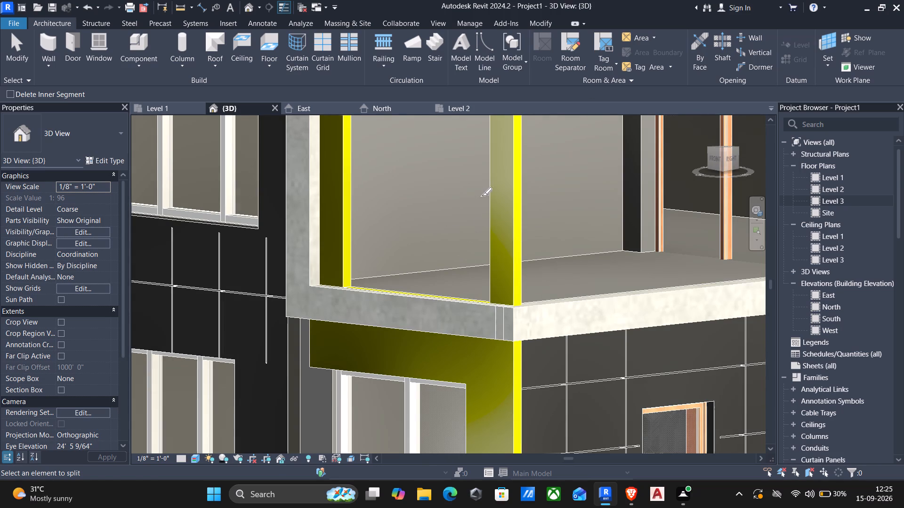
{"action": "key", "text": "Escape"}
Open the facade's in-place model, inspect its yellow corner extrusion from below, and finish the model without edits.
{"action": "left_click", "coordinate": [519, 206]}
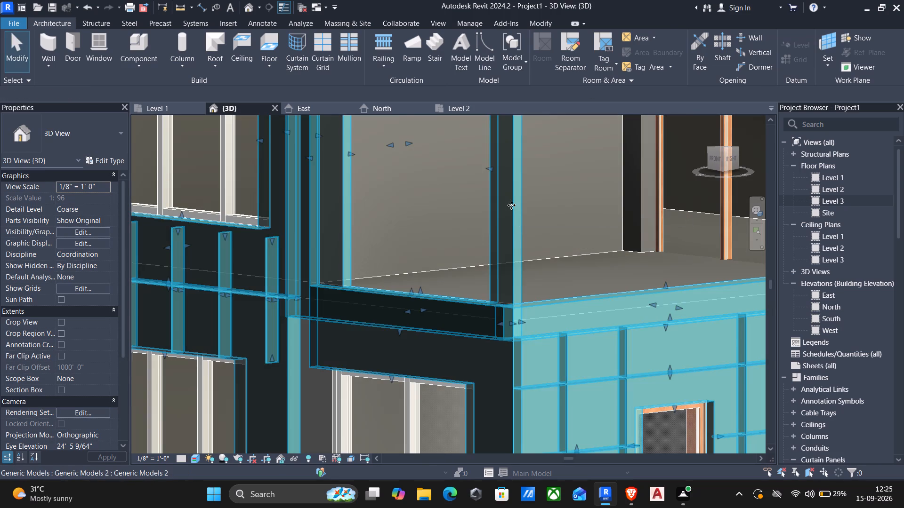
{"action": "middle_click_drag", "start_coordinate": [478, 349], "coordinate": [481, 346]}
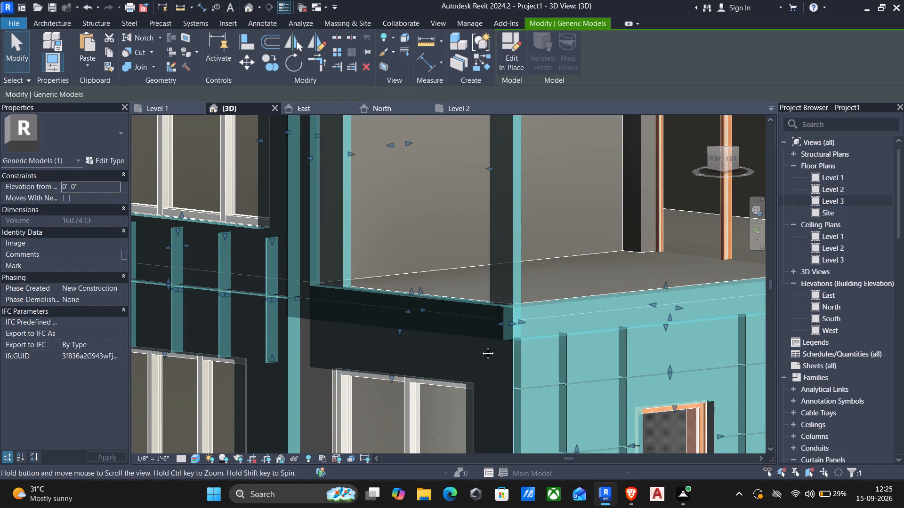
{"action": "middle_click_drag", "start_coordinate": [481, 346], "coordinate": [484, 338]}
{"action": "middle_click_drag", "start_coordinate": [474, 341], "coordinate": [486, 244], "text": "shift"}
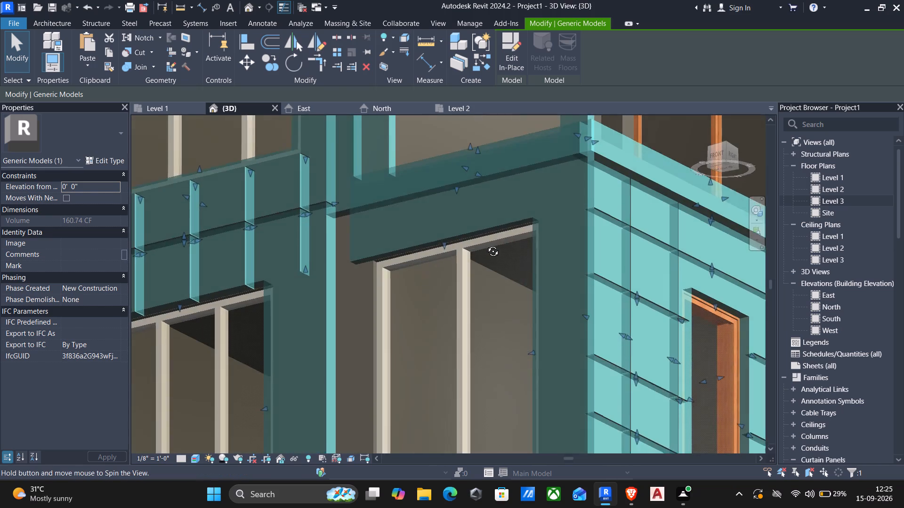
{"action": "middle_click_drag", "start_coordinate": [486, 244], "coordinate": [476, 245], "text": "shift"}
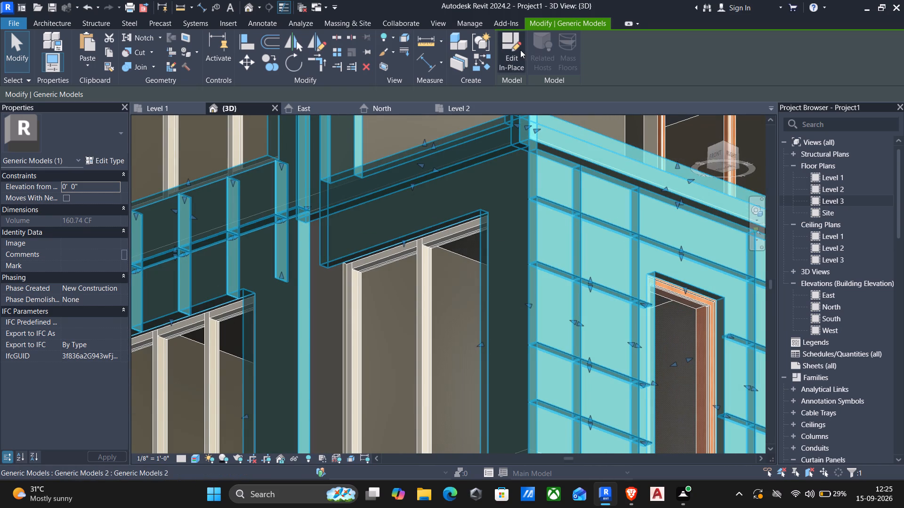
{"action": "left_click", "coordinate": [520, 50]}
{"action": "scroll", "coordinate": [506, 161], "scroll_direction": "down", "scroll_amount": 2}
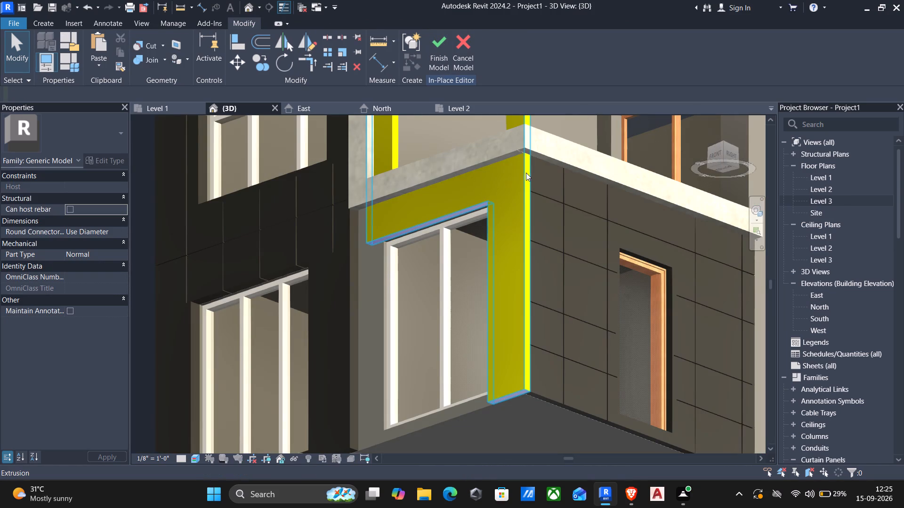
{"action": "left_click", "coordinate": [527, 172]}
{"action": "scroll", "coordinate": [493, 198], "scroll_direction": "down", "scroll_amount": 2}
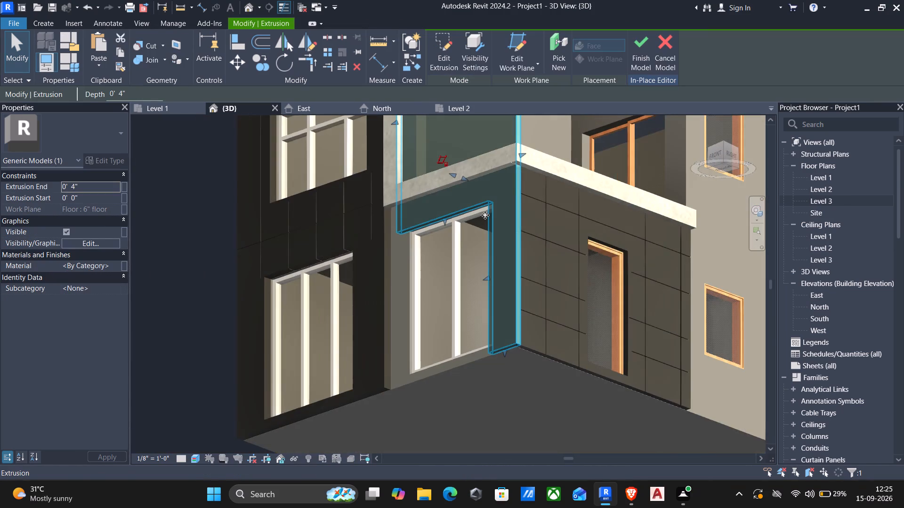
{"action": "middle_click_drag", "start_coordinate": [485, 217], "coordinate": [482, 256]}
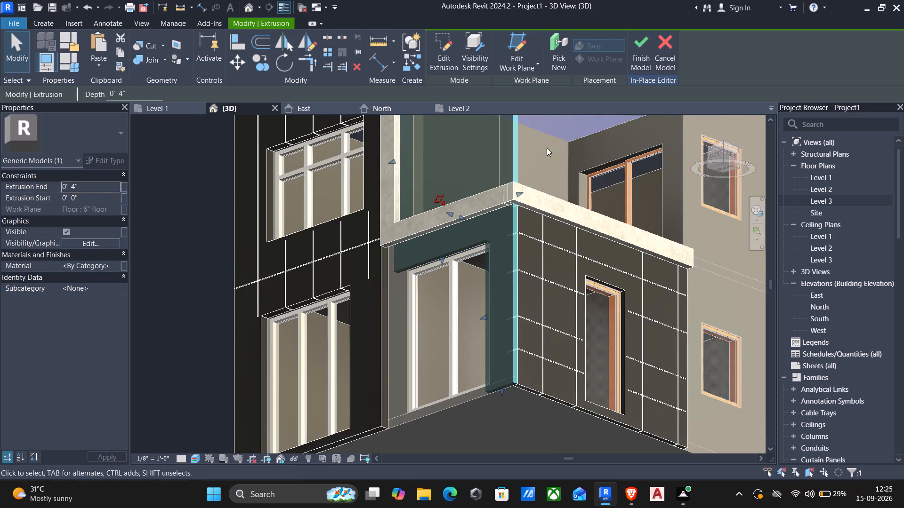
{"action": "left_click", "coordinate": [637, 48]}
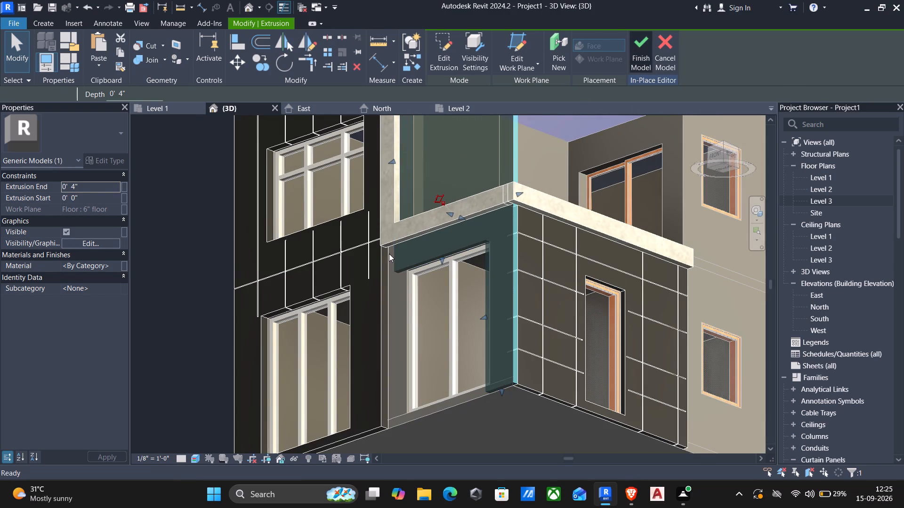
{"action": "key", "text": "Escape"}
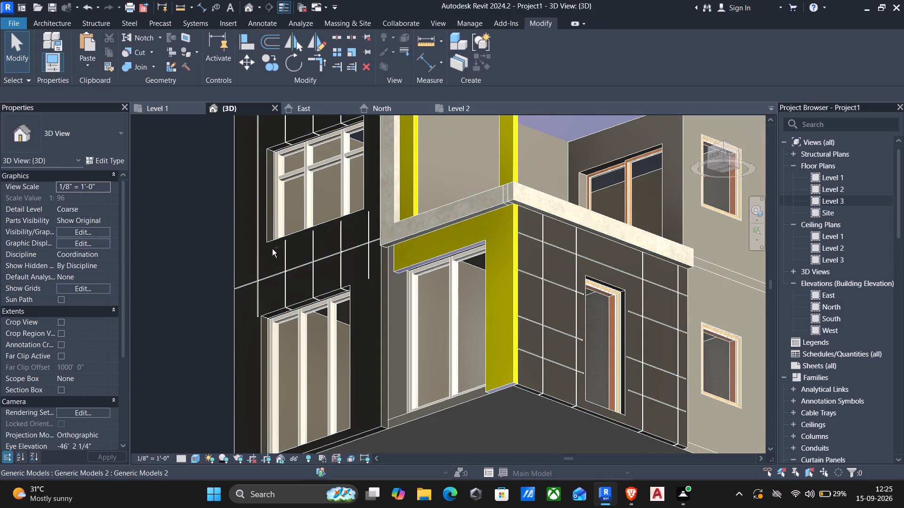
Create a new in-place model in the Generic Models category, keeping the default name.
{"action": "middle_click_drag", "start_coordinate": [271, 249], "coordinate": [415, 298], "text": "shift"}
{"action": "scroll", "coordinate": [407, 285], "scroll_direction": "down", "scroll_amount": 1}
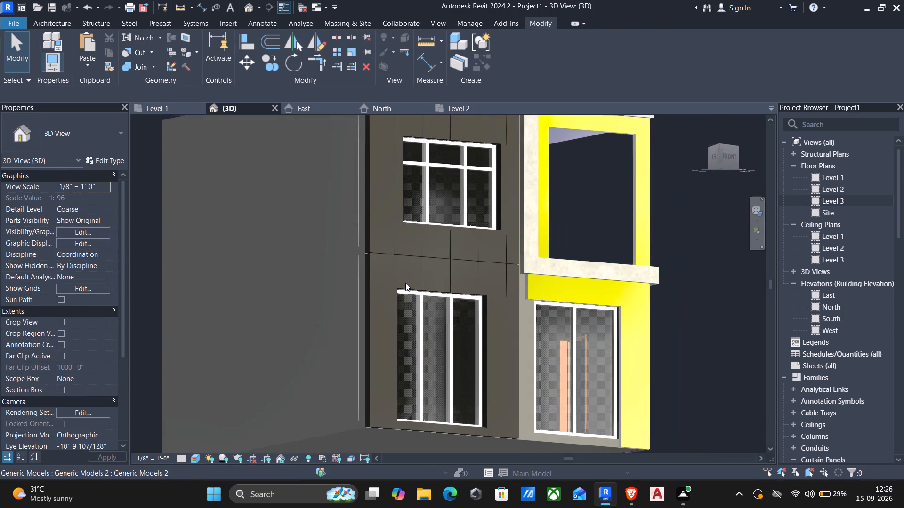
{"action": "middle_click_drag", "start_coordinate": [403, 278], "coordinate": [256, 325], "text": "shift"}
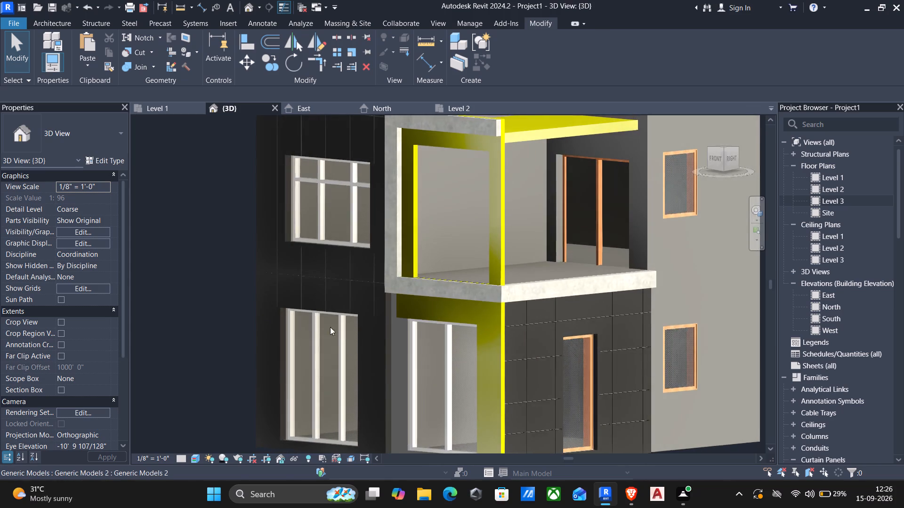
{"action": "scroll", "coordinate": [393, 330], "scroll_direction": "down", "scroll_amount": 1}
{"action": "middle_click_drag", "start_coordinate": [525, 334], "coordinate": [516, 297]}
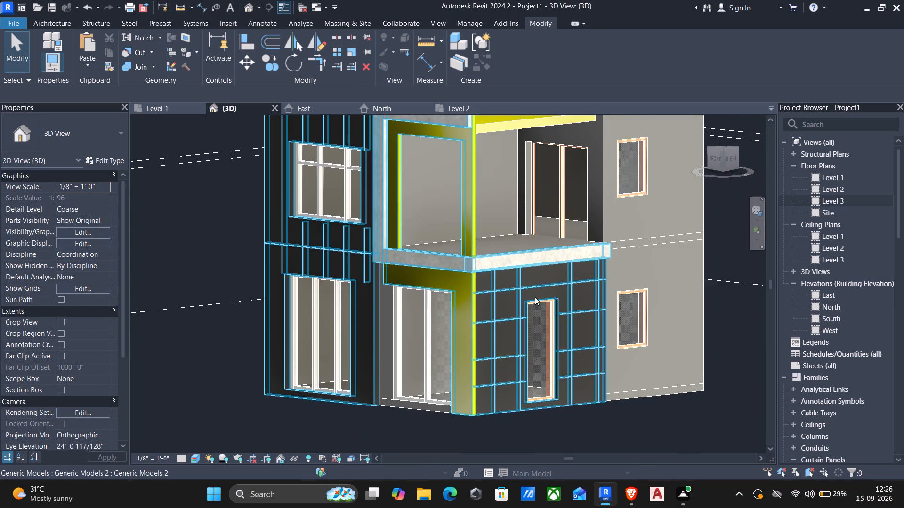
{"action": "scroll", "coordinate": [522, 299], "scroll_direction": "down", "scroll_amount": 2}
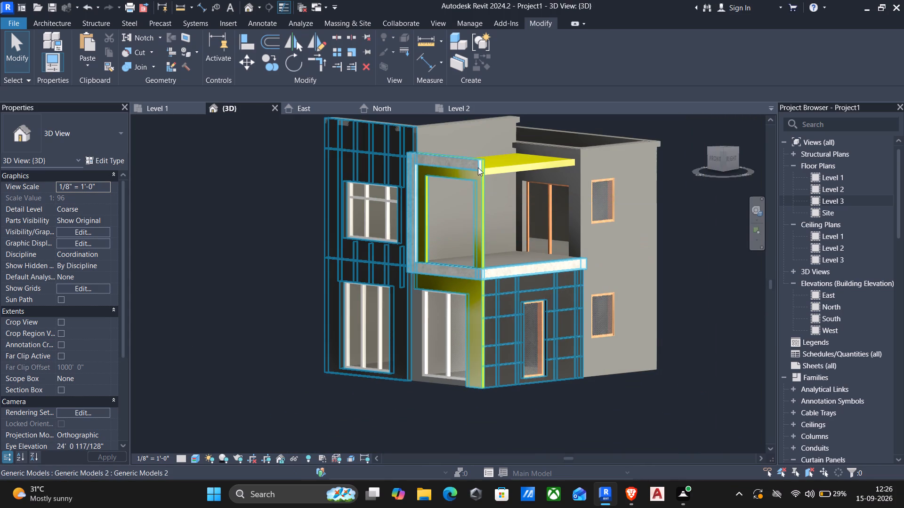
{"action": "left_click", "coordinate": [41, 26]}
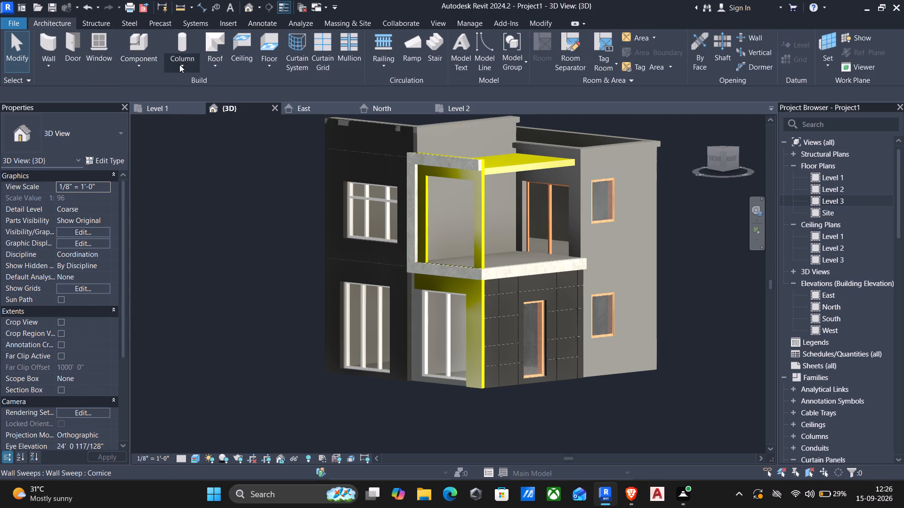
{"action": "left_click", "coordinate": [141, 68]}
{"action": "left_click", "coordinate": [157, 115]}
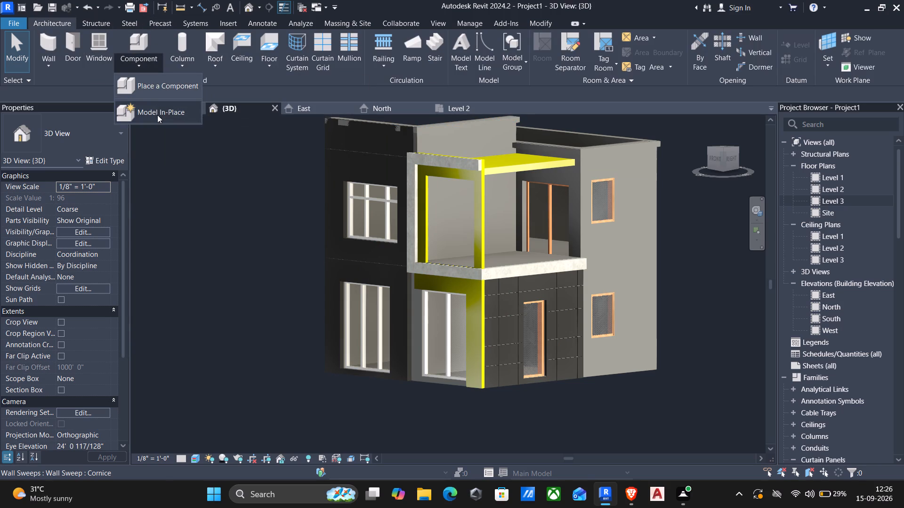
{"action": "scroll", "coordinate": [416, 204], "scroll_direction": "down", "scroll_amount": 6}
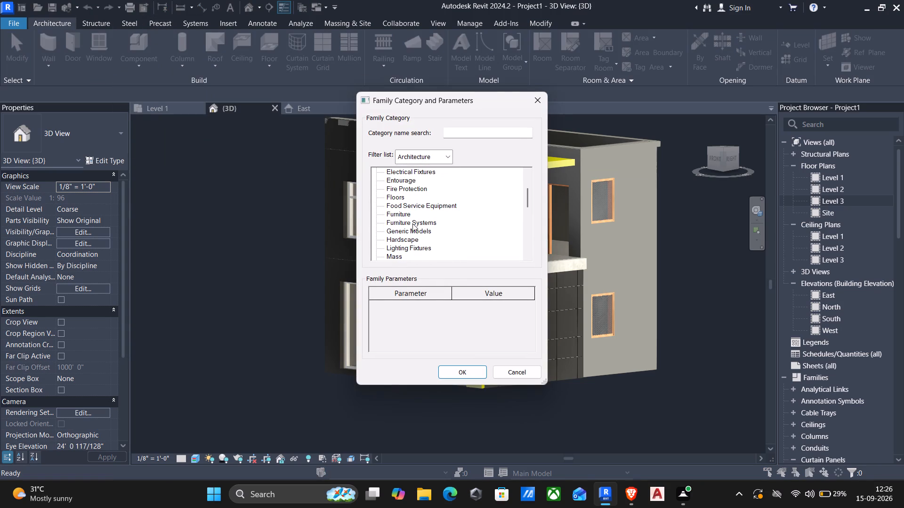
{"action": "left_click", "coordinate": [398, 230]}
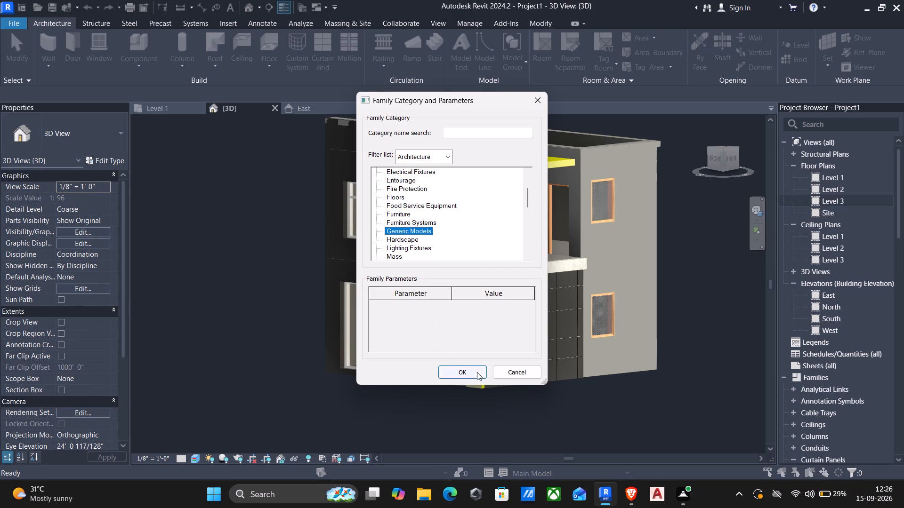
{"action": "left_click", "coordinate": [463, 372]}
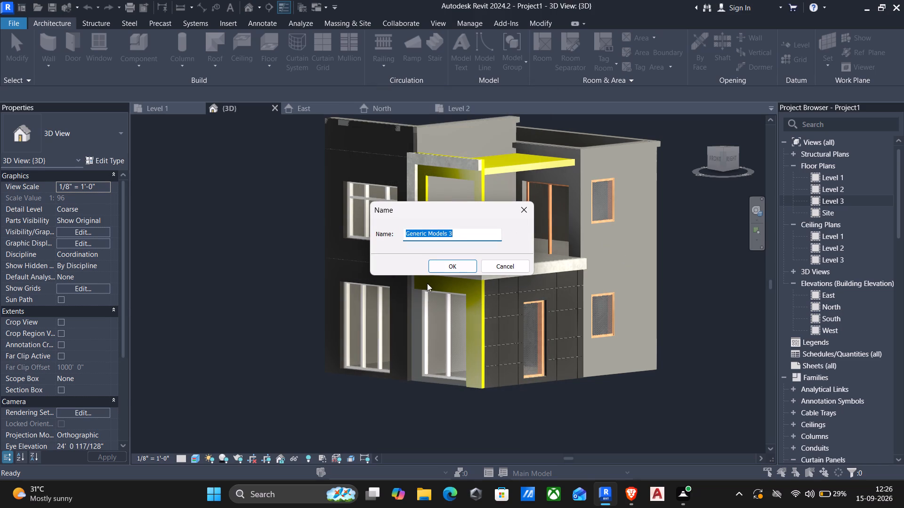
{"action": "left_click", "coordinate": [444, 265]}
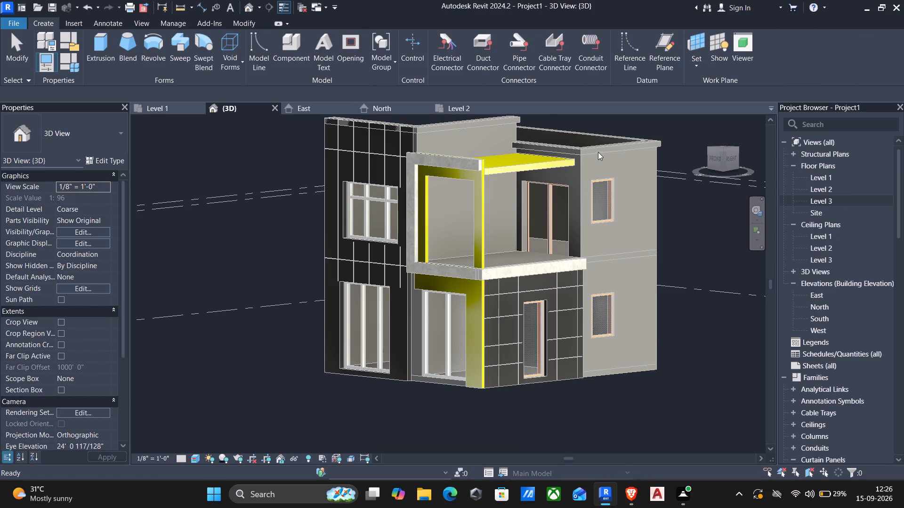
Extrude a rectangular beam 9 inches deep along the balcony roof edge, from the grey frame's end face to the side wall, and finish the model.
{"action": "left_click", "coordinate": [101, 45]}
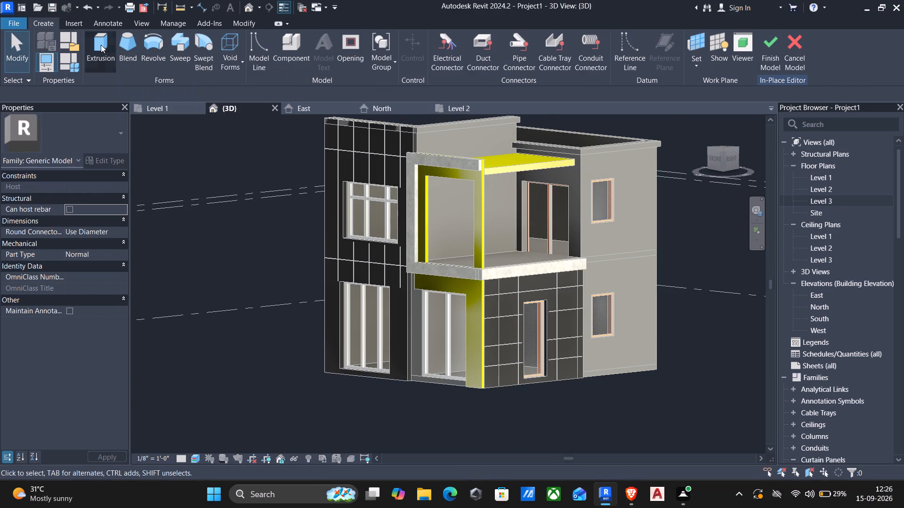
{"action": "left_click", "coordinate": [537, 66]}
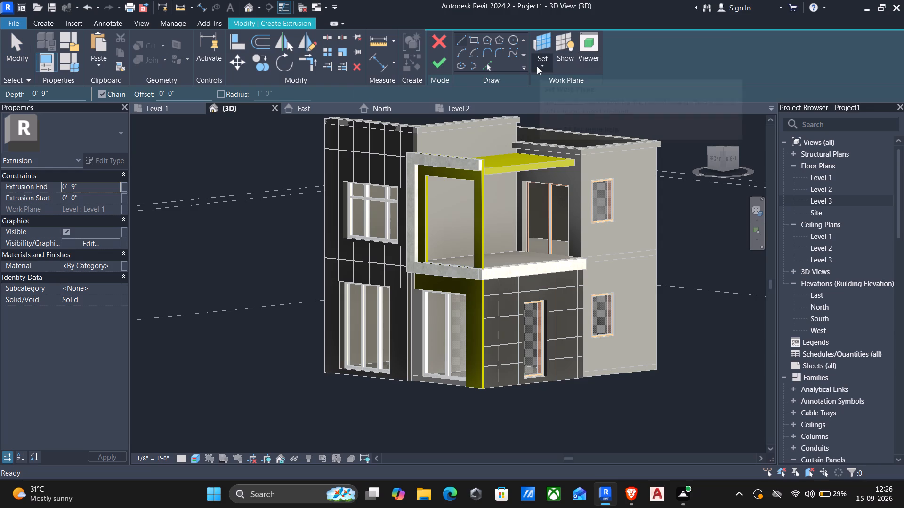
{"action": "left_click", "coordinate": [551, 108]}
{"action": "scroll", "coordinate": [501, 182], "scroll_direction": "up", "scroll_amount": 3}
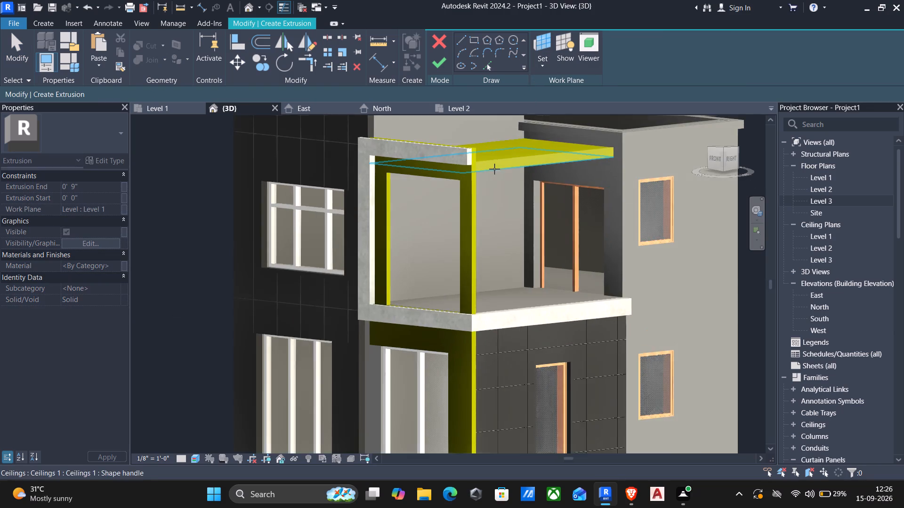
{"action": "scroll", "coordinate": [494, 169], "scroll_direction": "up", "scroll_amount": 3}
{"action": "left_click", "coordinate": [457, 148]}
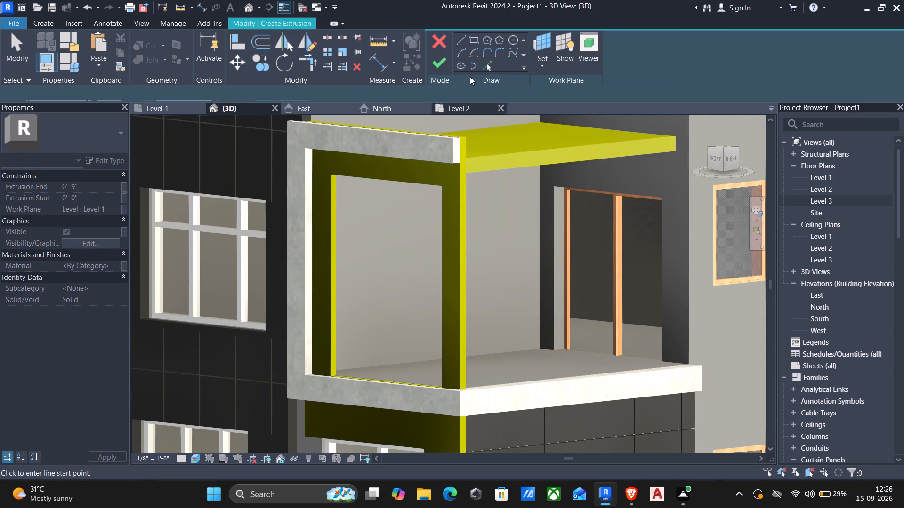
{"action": "left_click", "coordinate": [470, 39]}
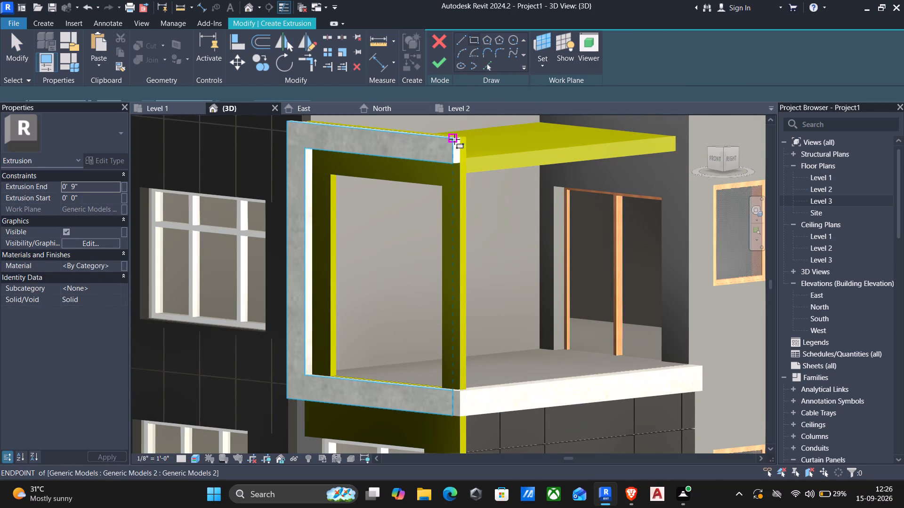
{"action": "left_click", "coordinate": [454, 139]}
{"action": "scroll", "coordinate": [513, 176], "scroll_direction": "down", "scroll_amount": 1}
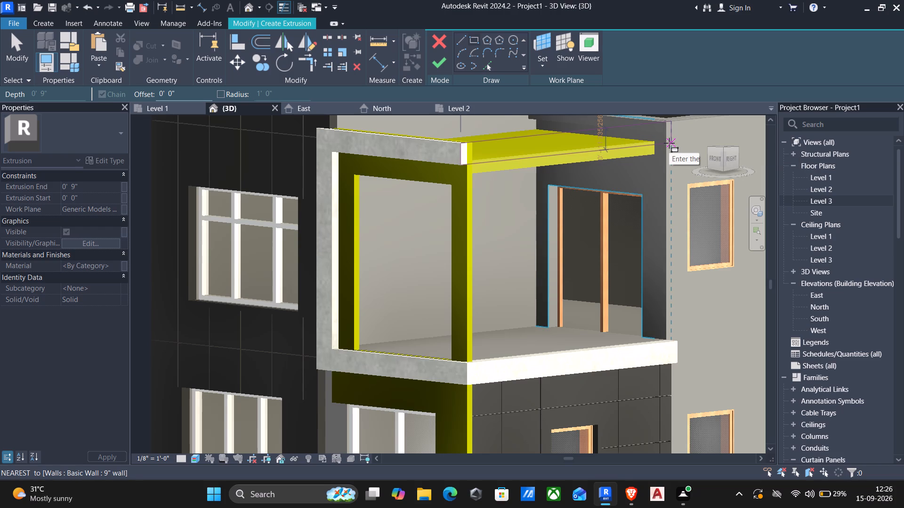
{"action": "left_click", "coordinate": [669, 143]}
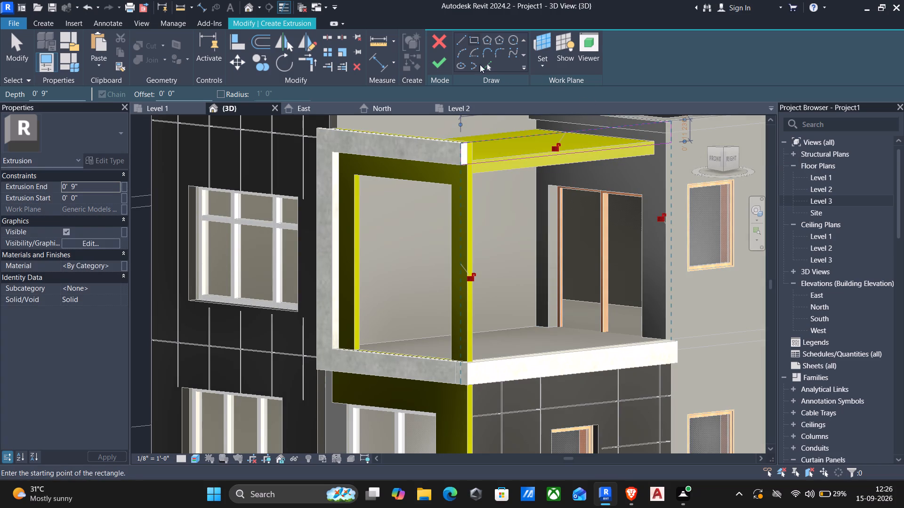
{"action": "left_click", "coordinate": [443, 62]}
{"action": "scroll", "coordinate": [492, 189], "scroll_direction": "down", "scroll_amount": 2}
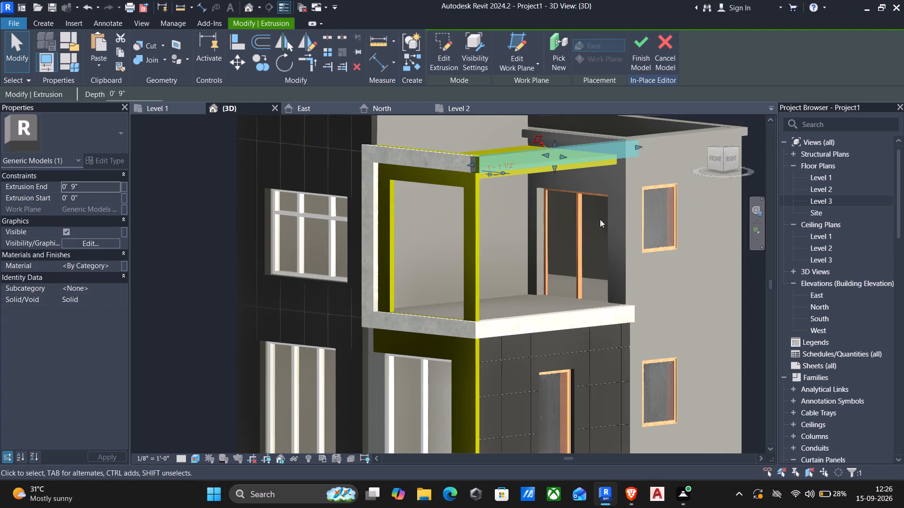
{"action": "left_click", "coordinate": [635, 50]}
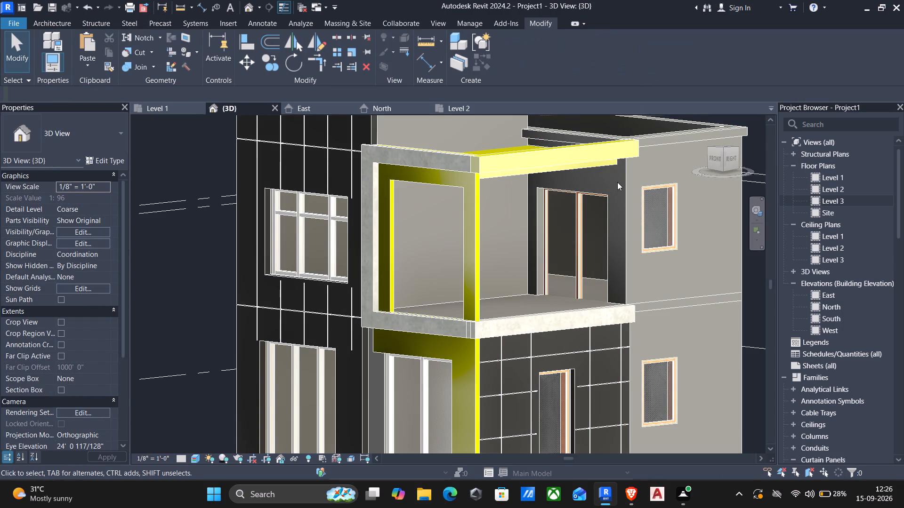
Examine the new balcony roof beam from several sides, especially where it meets the side wall and the grey frame.
{"action": "middle_click_drag", "start_coordinate": [599, 214], "coordinate": [575, 214], "text": "shift"}
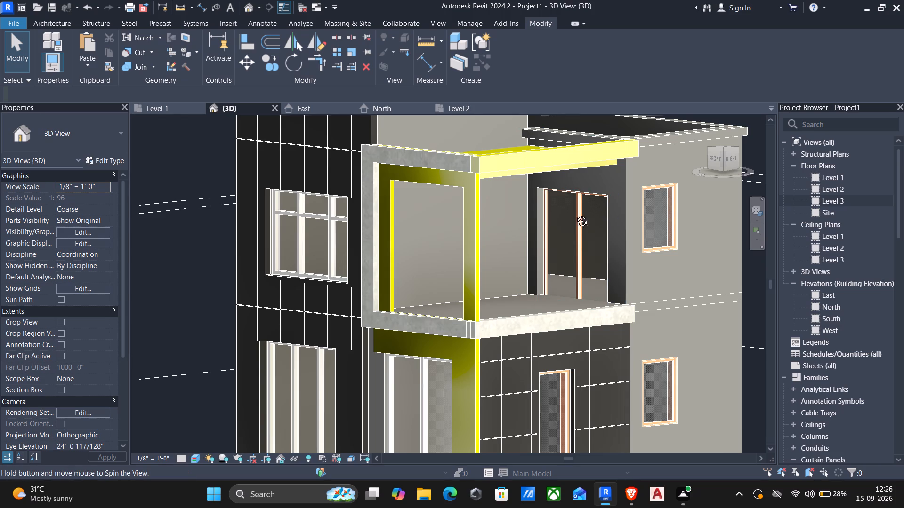
{"action": "middle_click_drag", "start_coordinate": [575, 214], "coordinate": [452, 255], "text": "shift"}
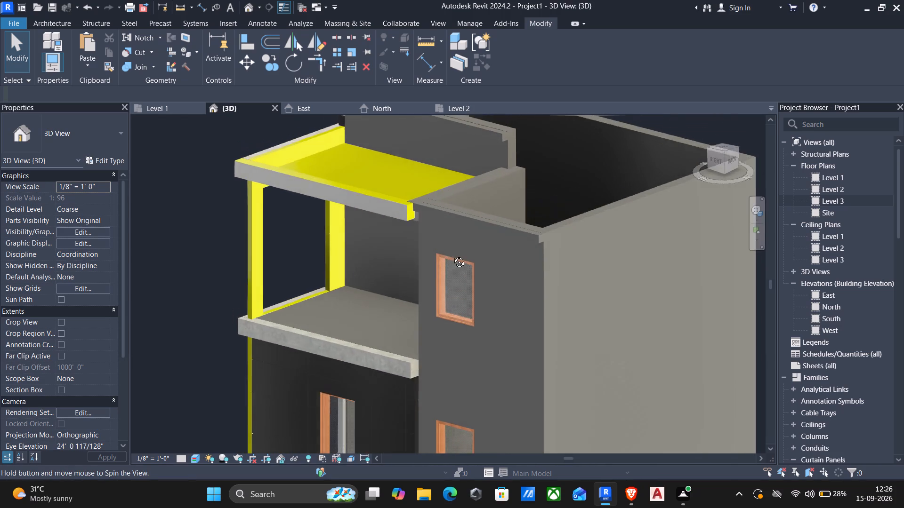
{"action": "middle_click_drag", "start_coordinate": [452, 255], "coordinate": [456, 256], "text": "shift"}
{"action": "middle_click_drag", "start_coordinate": [367, 198], "coordinate": [381, 198]}
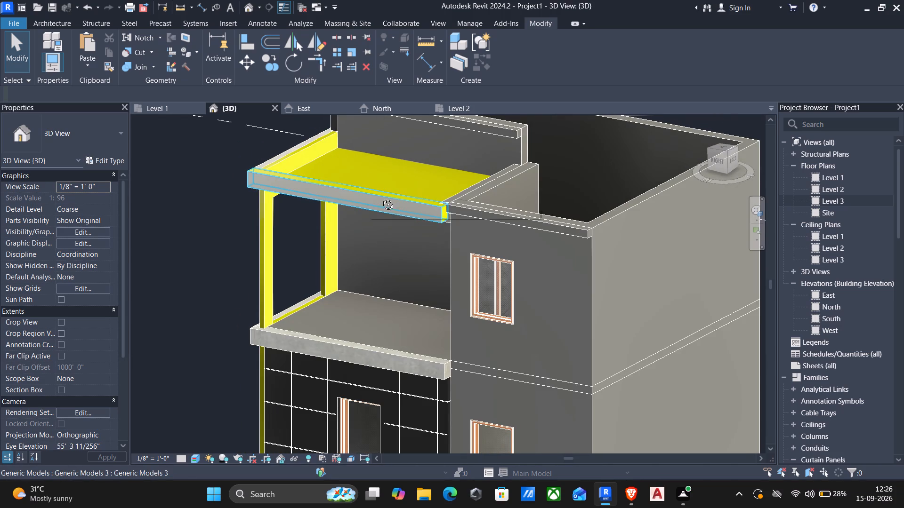
{"action": "middle_click_drag", "start_coordinate": [381, 198], "coordinate": [447, 138]}
{"action": "middle_click_drag", "start_coordinate": [429, 170], "coordinate": [392, 232]}
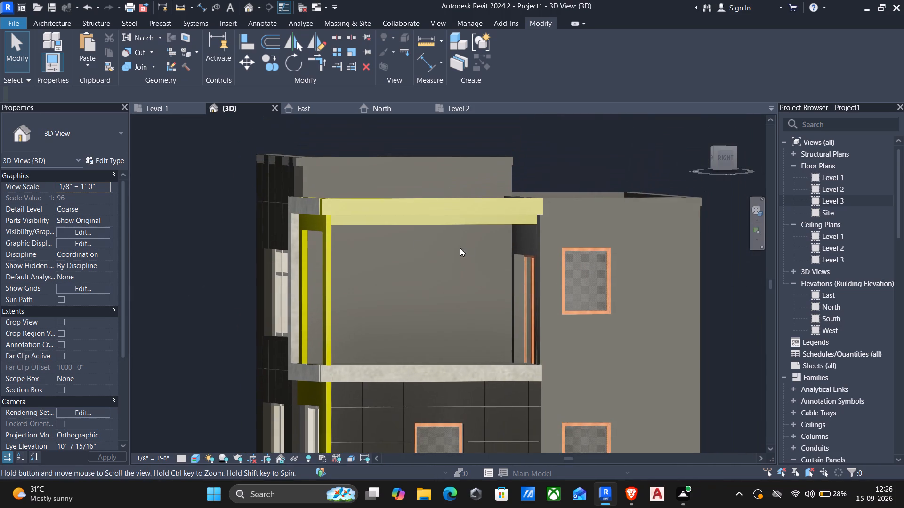
{"action": "middle_click_drag", "start_coordinate": [506, 260], "coordinate": [456, 267], "text": "shift"}
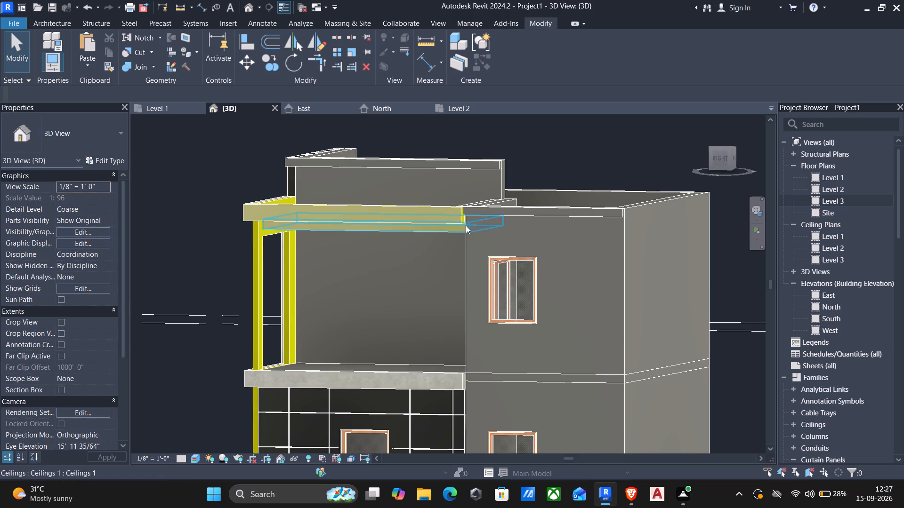
{"action": "scroll", "coordinate": [450, 210], "scroll_direction": "up", "scroll_amount": 4}
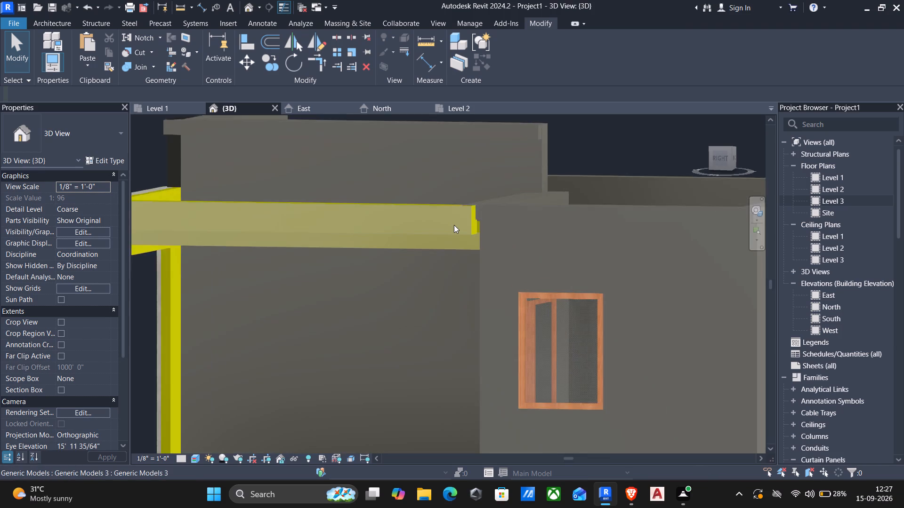
{"action": "scroll", "coordinate": [454, 226], "scroll_direction": "up", "scroll_amount": 3}
{"action": "middle_click_drag", "start_coordinate": [472, 262], "coordinate": [475, 263], "text": "shift"}
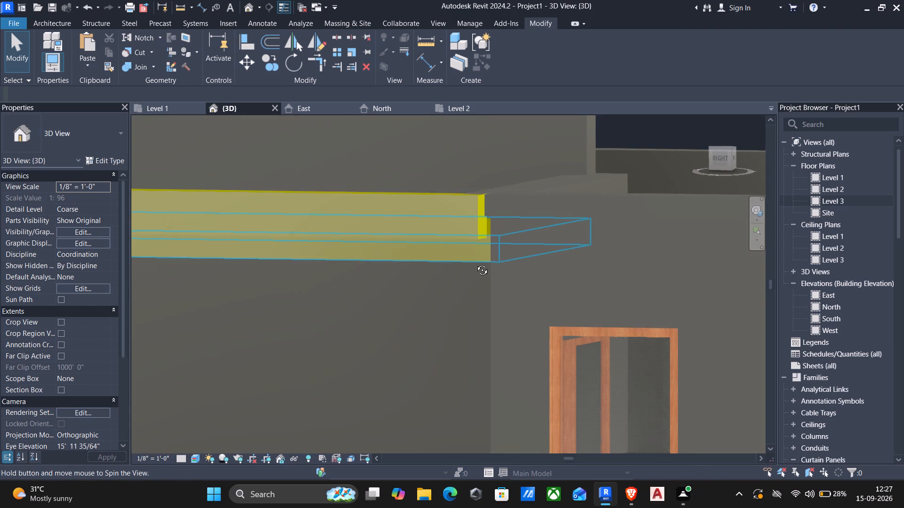
{"action": "middle_click_drag", "start_coordinate": [475, 263], "coordinate": [484, 262], "text": "shift"}
{"action": "key", "text": "Escape"}
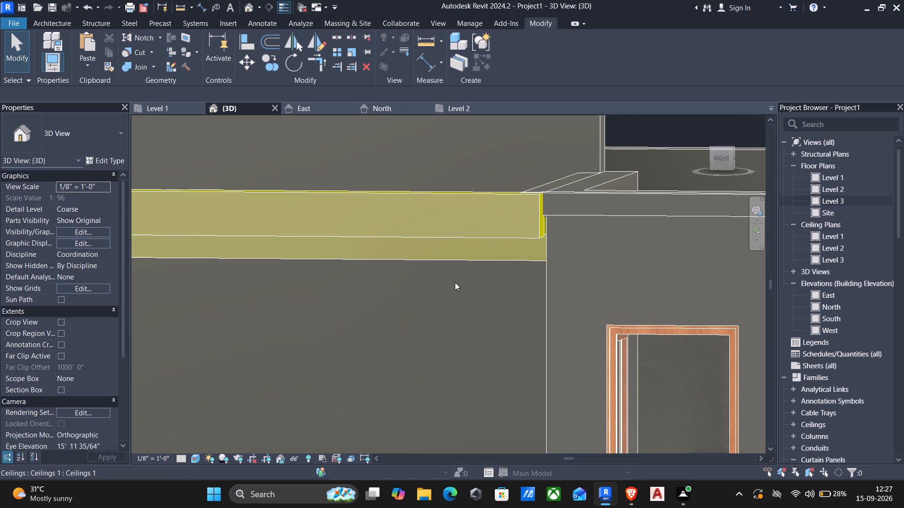
{"action": "scroll", "coordinate": [450, 286], "scroll_direction": "down", "scroll_amount": 3}
{"action": "scroll", "coordinate": [391, 323], "scroll_direction": "down", "scroll_amount": 2}
{"action": "middle_click_drag", "start_coordinate": [380, 334], "coordinate": [401, 331], "text": "shift"}
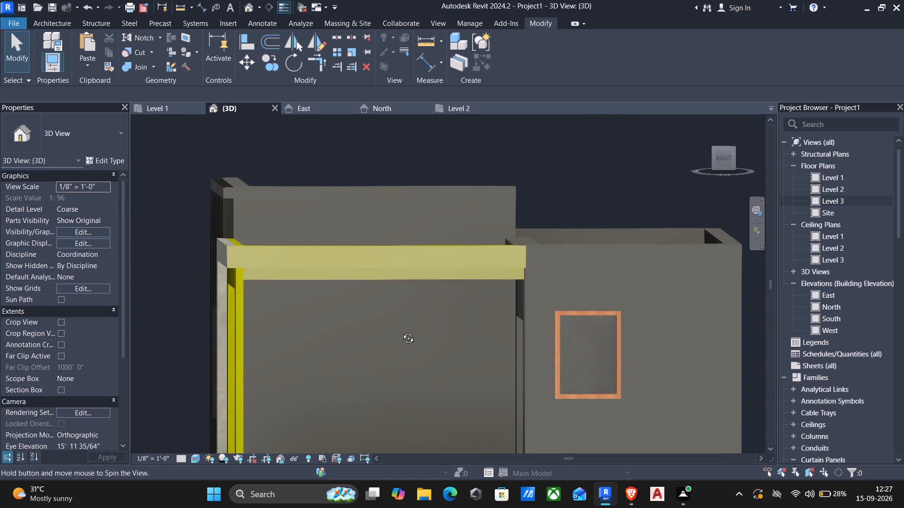
{"action": "middle_click_drag", "start_coordinate": [401, 331], "coordinate": [458, 341], "text": "shift"}
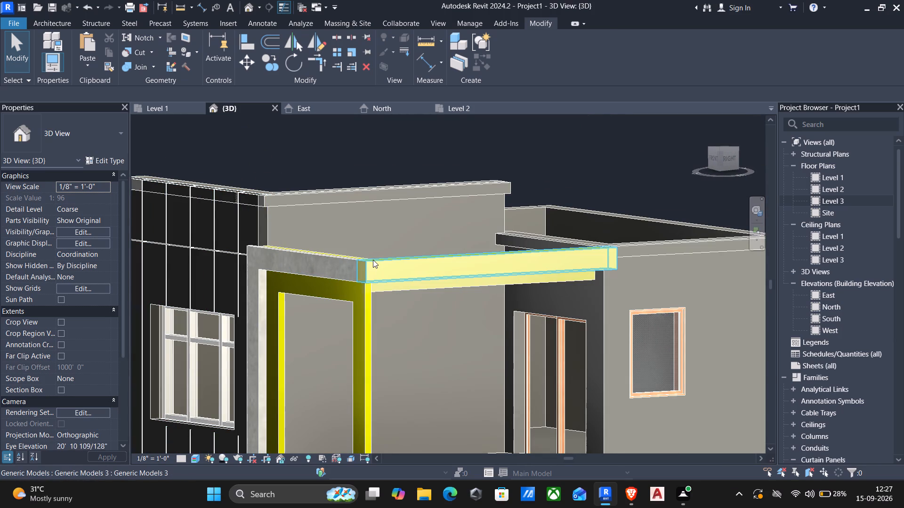
{"action": "left_click", "coordinate": [374, 260]}
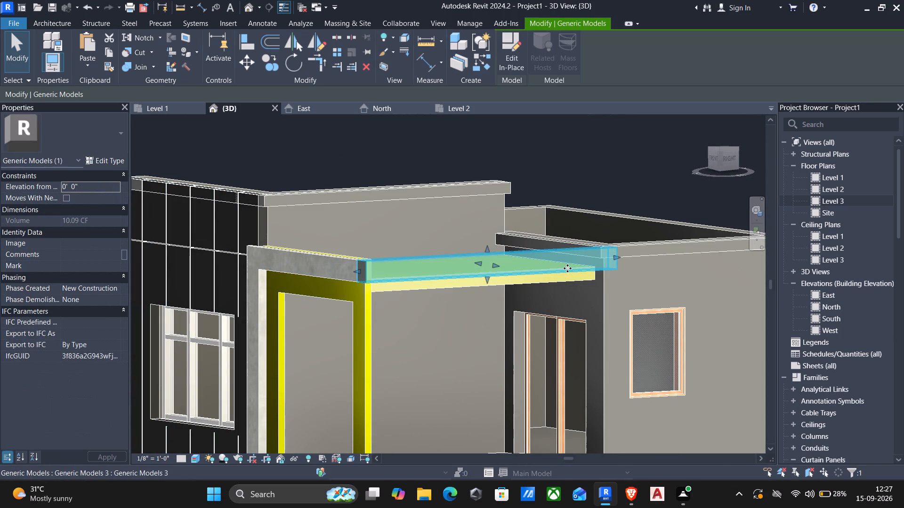
{"action": "key", "text": "Escape"}
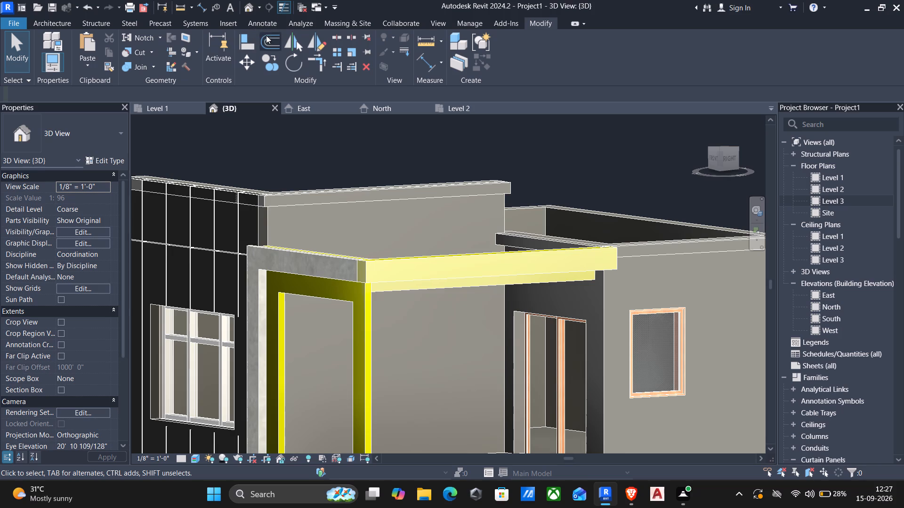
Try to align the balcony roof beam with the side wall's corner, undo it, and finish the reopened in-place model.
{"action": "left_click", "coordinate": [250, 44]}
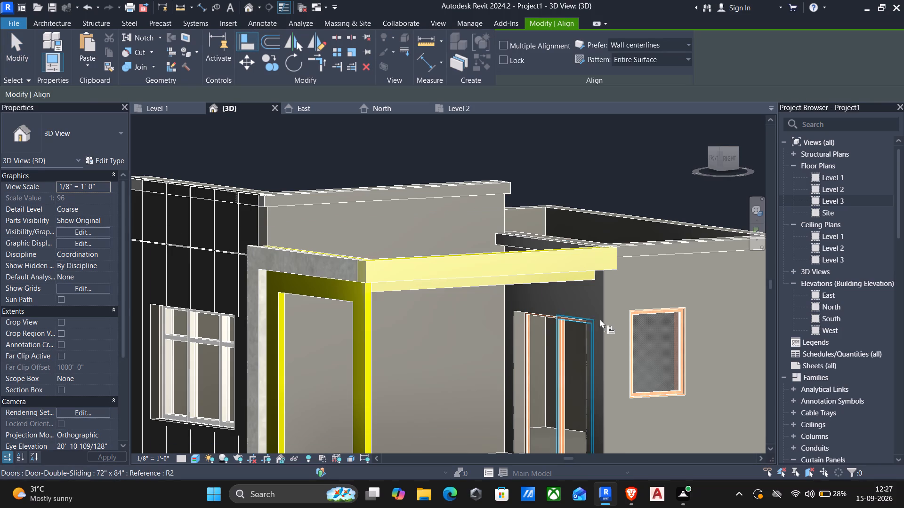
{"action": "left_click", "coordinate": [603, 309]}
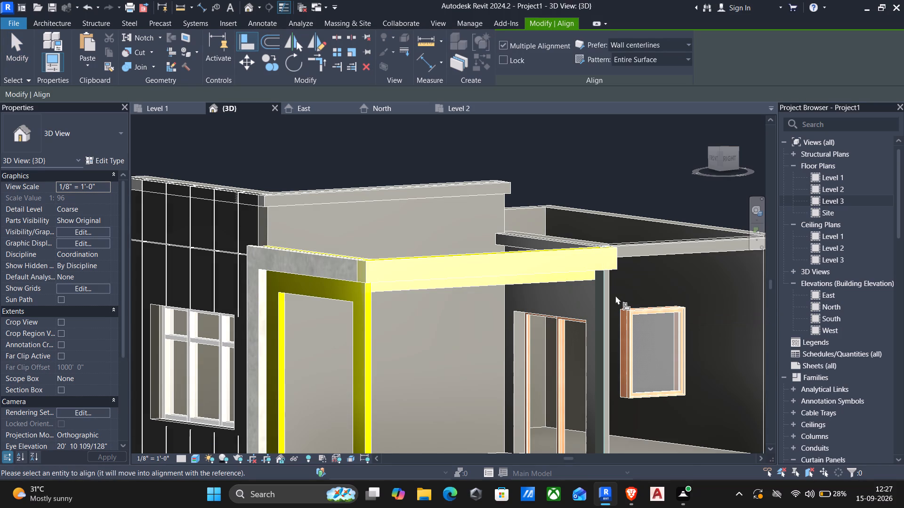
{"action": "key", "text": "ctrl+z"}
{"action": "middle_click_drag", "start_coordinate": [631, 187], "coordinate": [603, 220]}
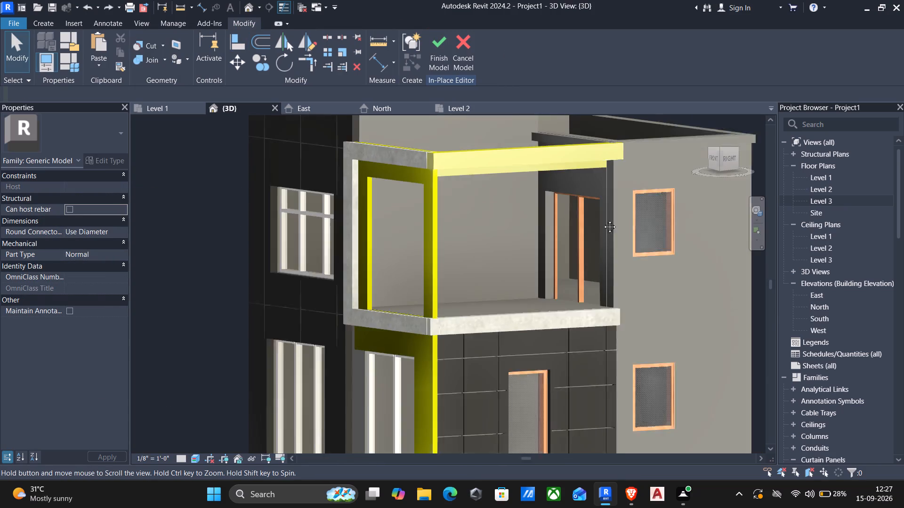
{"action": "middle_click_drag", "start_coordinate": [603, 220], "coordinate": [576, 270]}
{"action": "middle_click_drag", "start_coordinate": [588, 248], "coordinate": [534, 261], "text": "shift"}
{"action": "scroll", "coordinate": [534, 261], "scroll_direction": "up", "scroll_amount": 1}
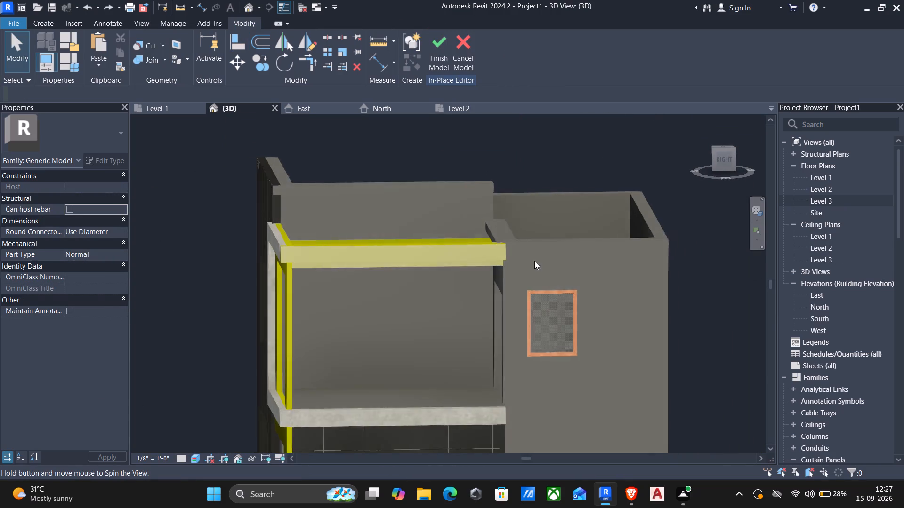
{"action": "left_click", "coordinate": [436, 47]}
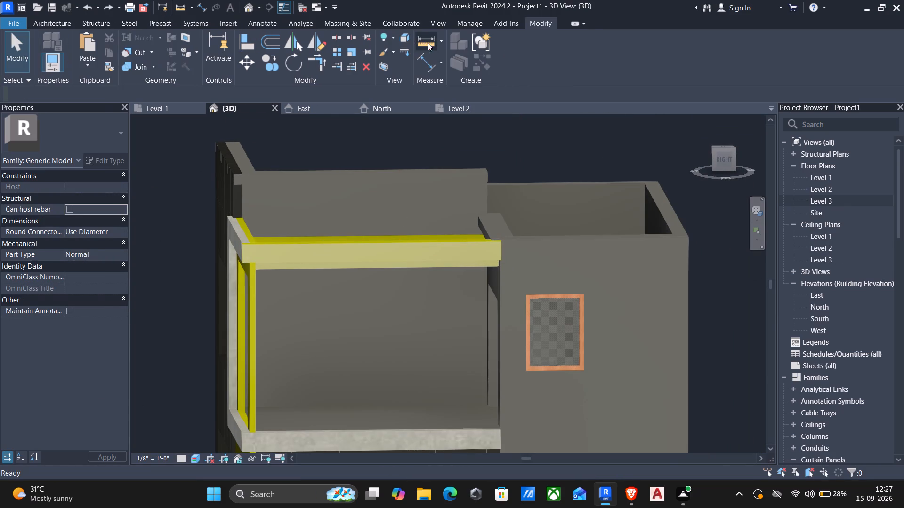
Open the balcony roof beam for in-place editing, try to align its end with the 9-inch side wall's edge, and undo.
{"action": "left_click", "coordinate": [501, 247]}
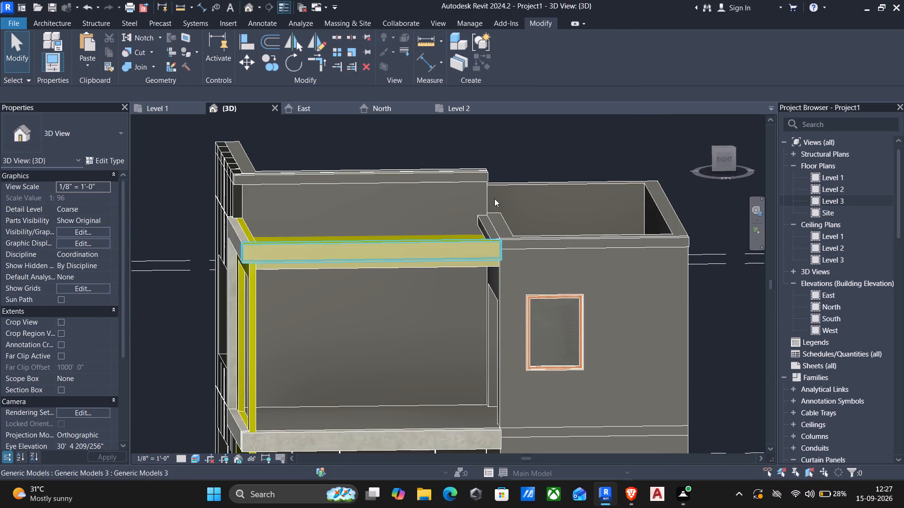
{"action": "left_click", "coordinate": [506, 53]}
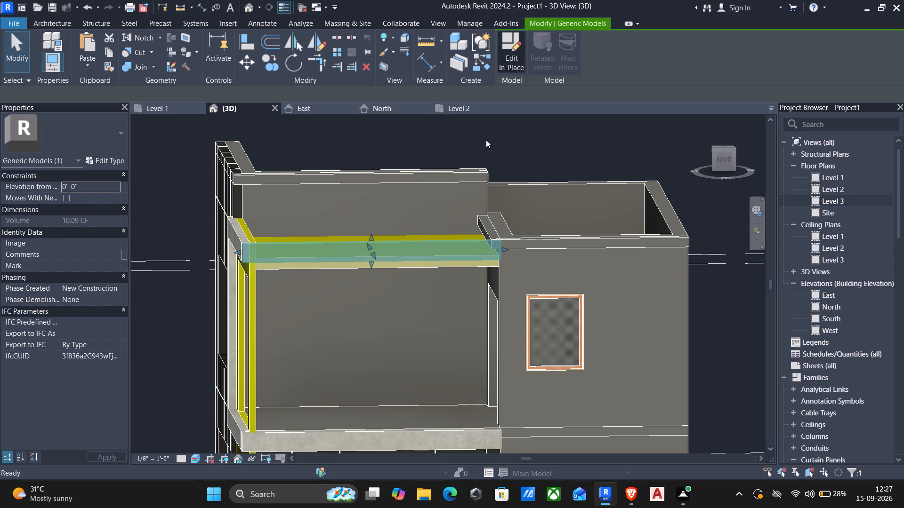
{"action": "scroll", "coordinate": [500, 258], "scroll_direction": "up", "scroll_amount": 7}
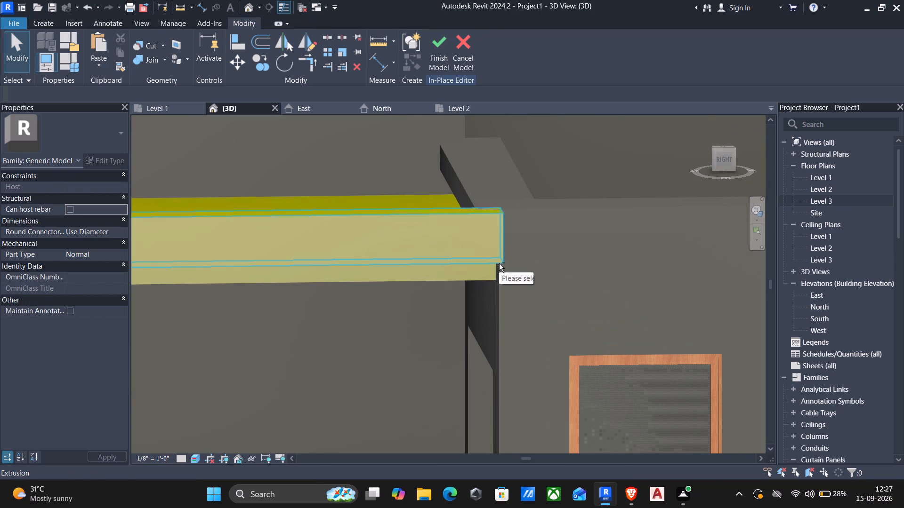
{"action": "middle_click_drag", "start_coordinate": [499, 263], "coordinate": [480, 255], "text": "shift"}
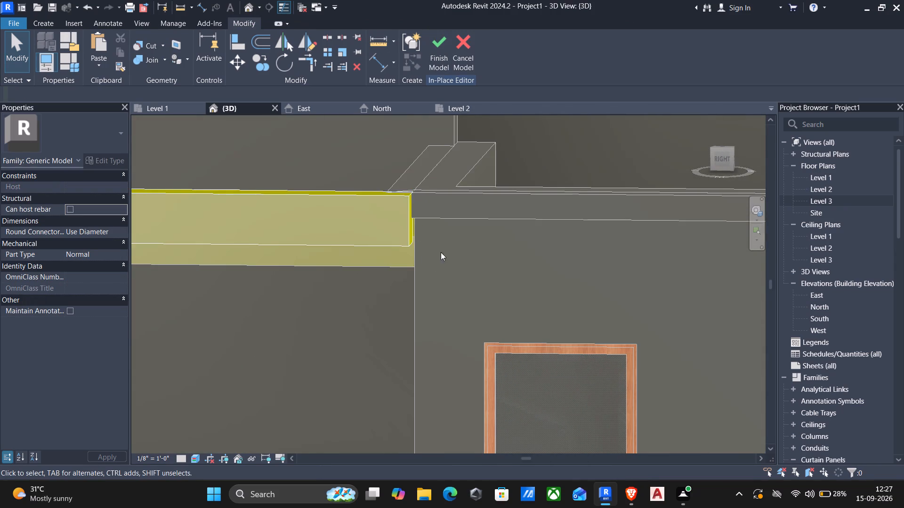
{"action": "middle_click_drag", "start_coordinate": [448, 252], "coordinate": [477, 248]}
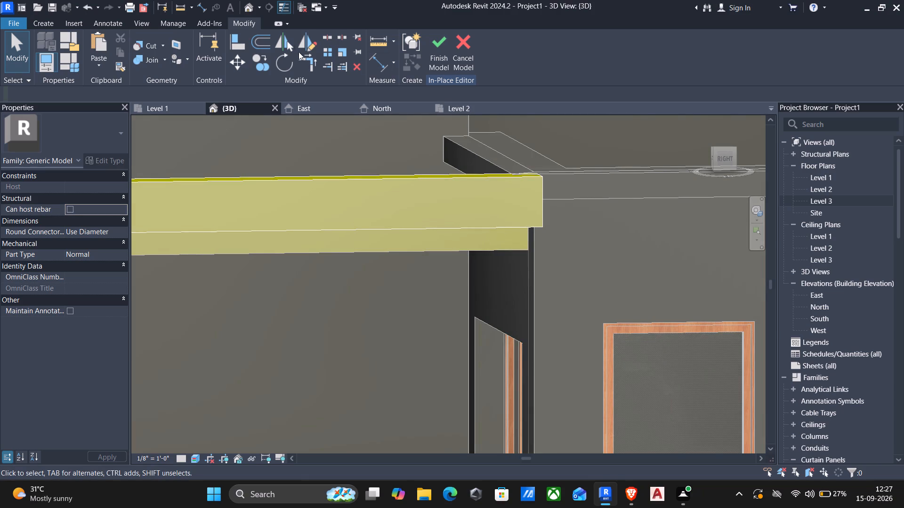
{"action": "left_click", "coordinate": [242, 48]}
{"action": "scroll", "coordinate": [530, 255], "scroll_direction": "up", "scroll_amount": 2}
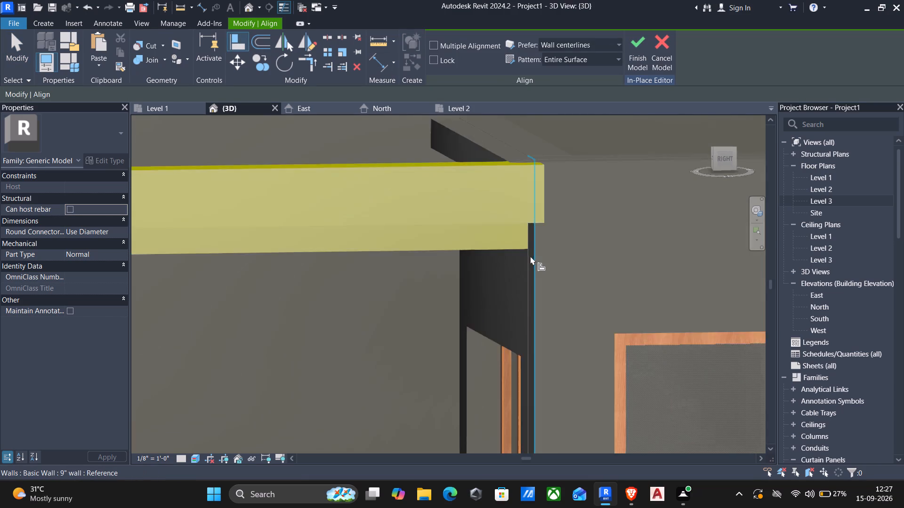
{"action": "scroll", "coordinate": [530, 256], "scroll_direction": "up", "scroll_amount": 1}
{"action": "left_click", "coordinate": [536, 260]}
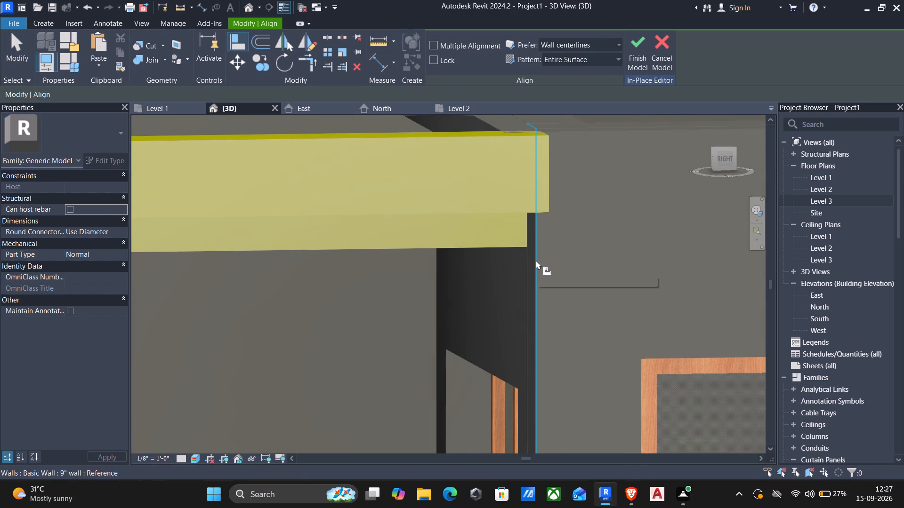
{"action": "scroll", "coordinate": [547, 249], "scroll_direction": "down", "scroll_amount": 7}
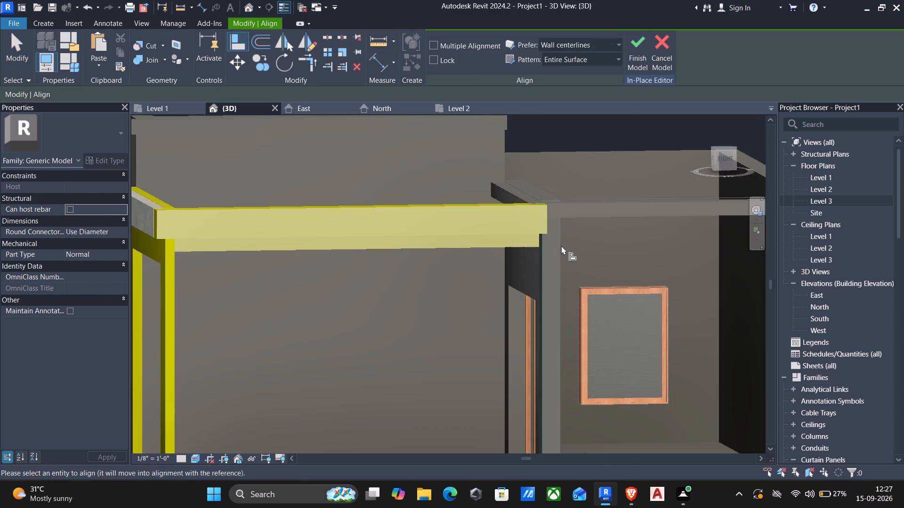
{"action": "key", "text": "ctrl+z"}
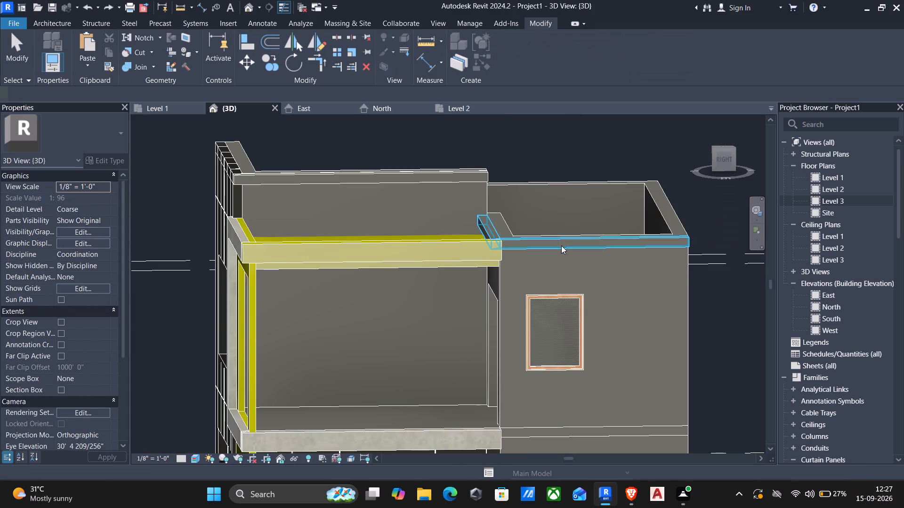
Stretch the balcony roof beam's wall-side end slightly past the side wall's front corner.
{"action": "key", "text": "Escape"}
{"action": "left_click", "coordinate": [500, 253]}
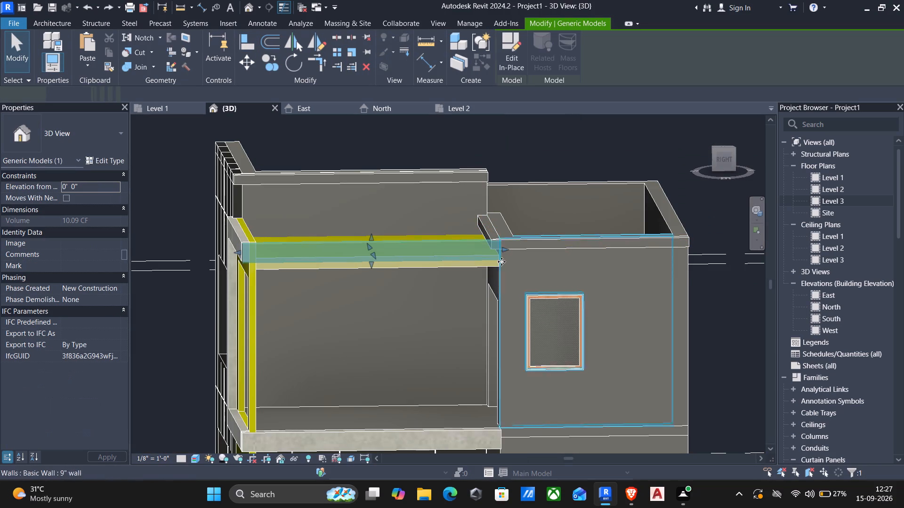
{"action": "left_click_drag", "start_coordinate": [503, 249], "coordinate": [506, 249]}
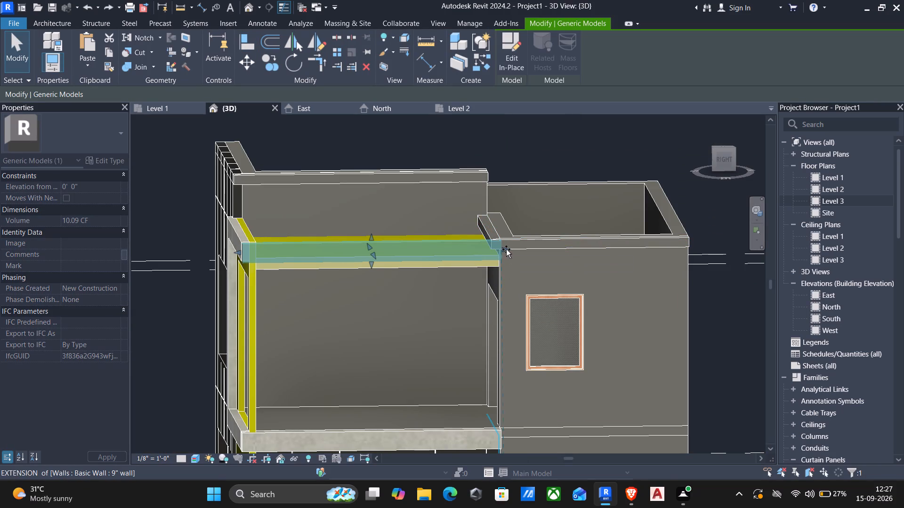
{"action": "left_click_drag", "start_coordinate": [506, 249], "coordinate": [508, 249]}
{"action": "key", "text": "Escape"}
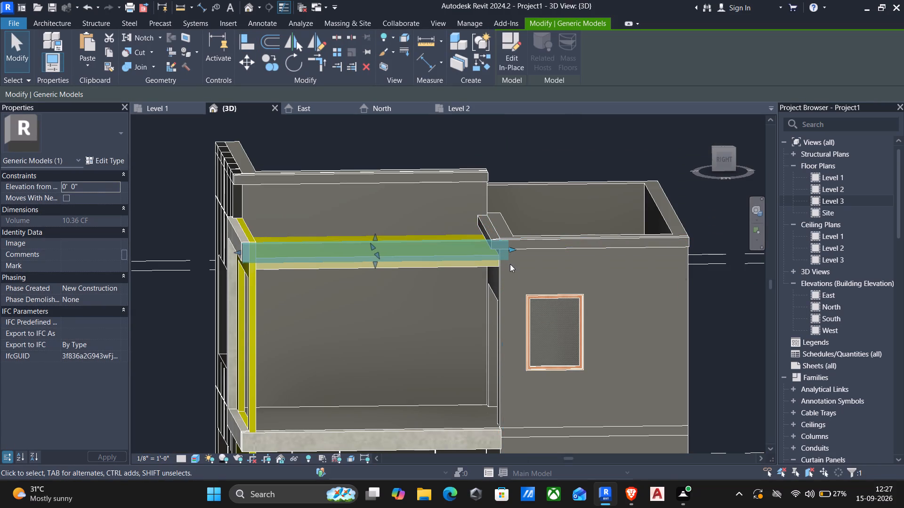
Examine the lengthened balcony roof beam from the front, side, rear and above, especially where it meets the side wall.
{"action": "middle_click_drag", "start_coordinate": [478, 283], "coordinate": [491, 230], "text": "shift"}
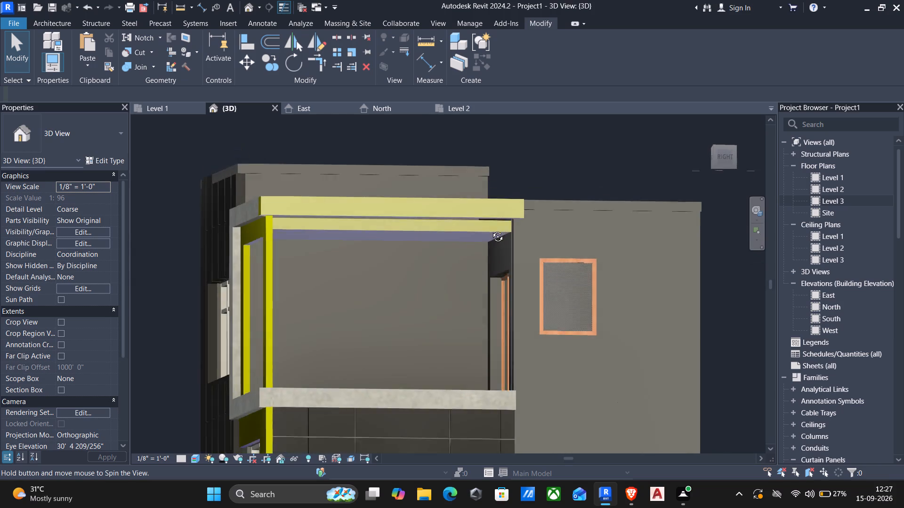
{"action": "middle_click_drag", "start_coordinate": [491, 230], "coordinate": [551, 180], "text": "shift"}
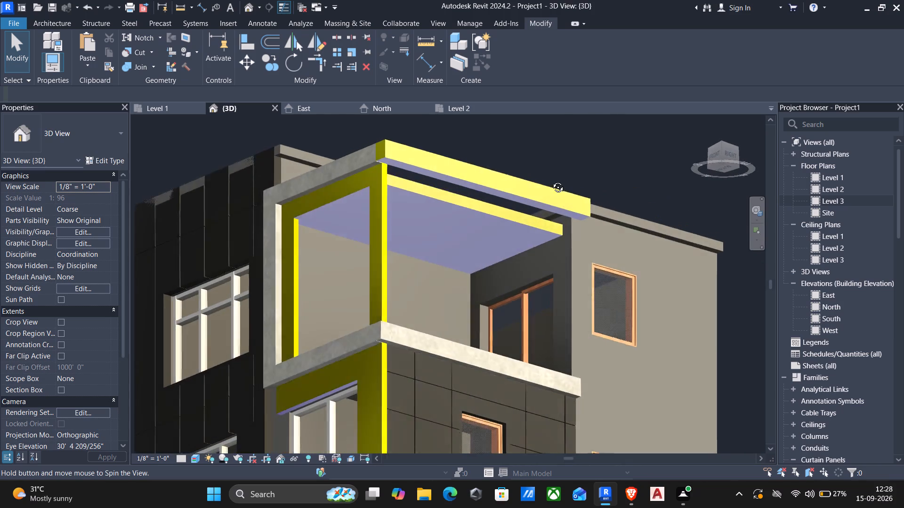
{"action": "middle_click_drag", "start_coordinate": [551, 180], "coordinate": [563, 201], "text": "shift"}
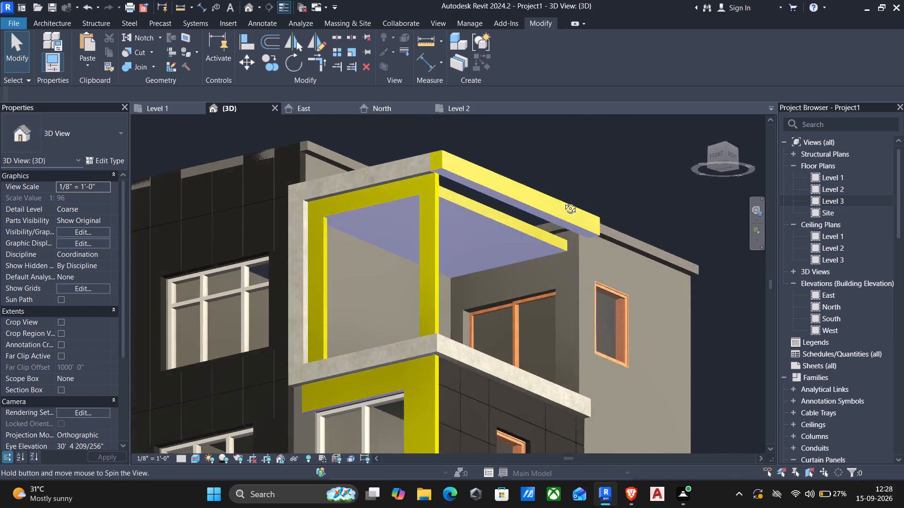
{"action": "middle_click_drag", "start_coordinate": [563, 201], "coordinate": [425, 252], "text": "shift"}
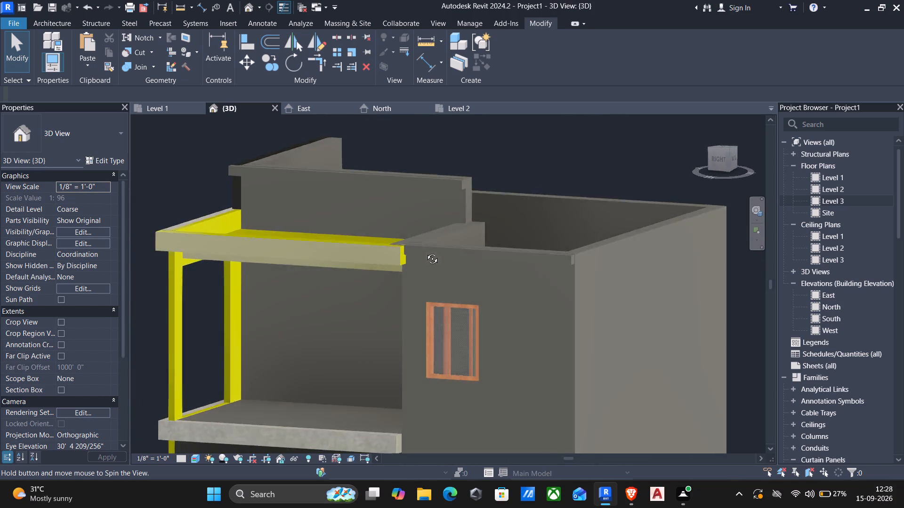
{"action": "middle_click_drag", "start_coordinate": [425, 252], "coordinate": [386, 181], "text": "shift"}
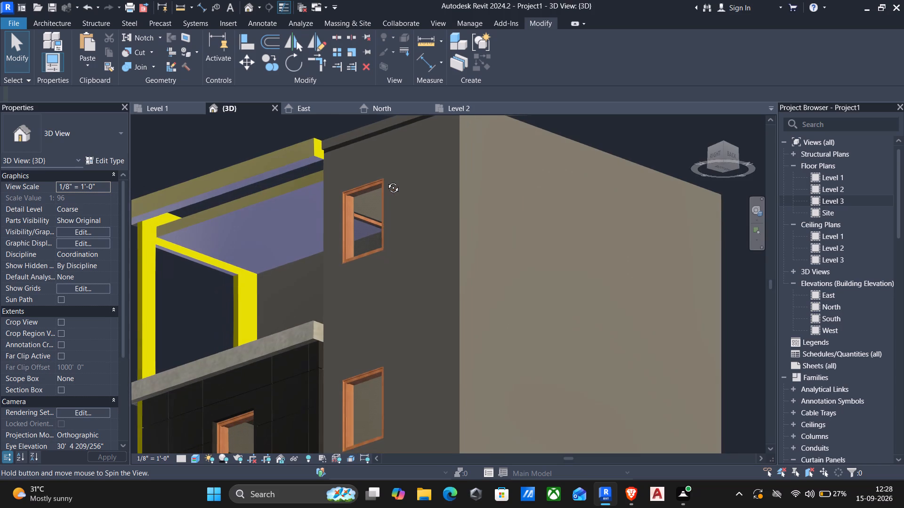
{"action": "middle_click_drag", "start_coordinate": [386, 181], "coordinate": [367, 204], "text": "shift"}
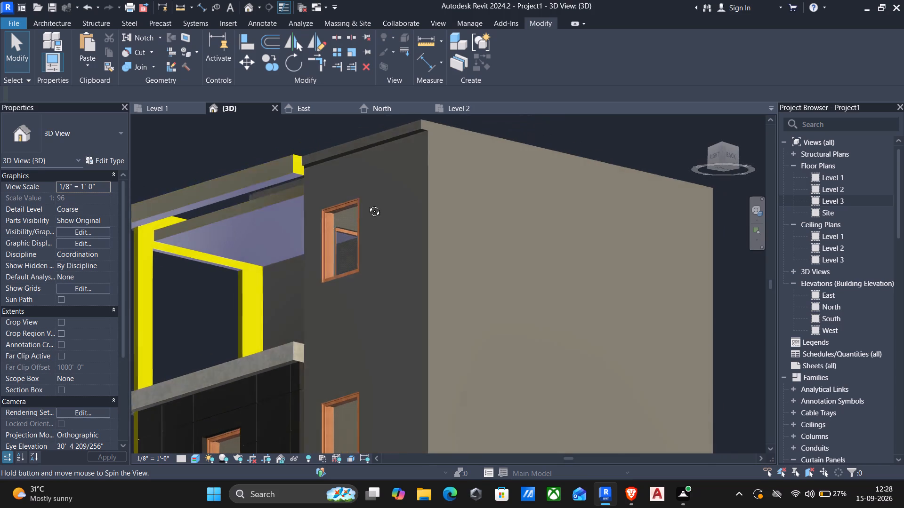
{"action": "middle_click_drag", "start_coordinate": [367, 204], "coordinate": [288, 280], "text": "shift"}
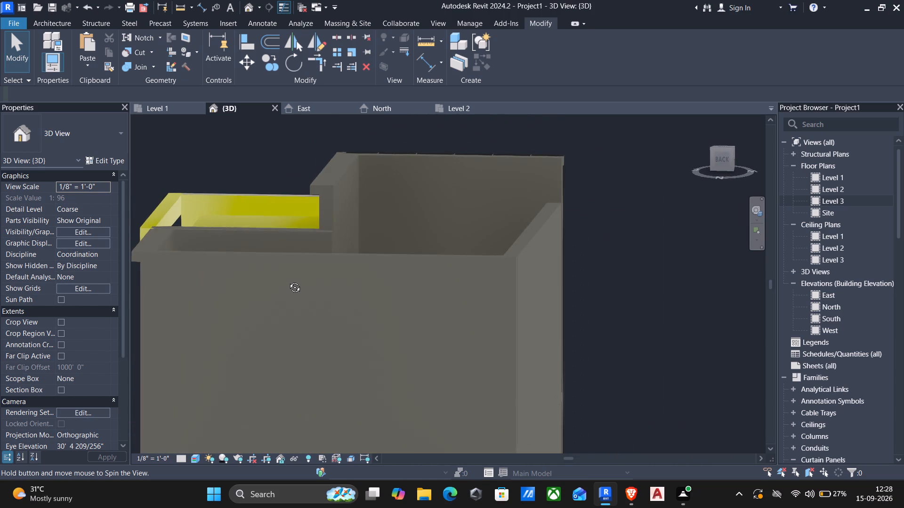
{"action": "middle_click_drag", "start_coordinate": [288, 280], "coordinate": [320, 347], "text": "shift"}
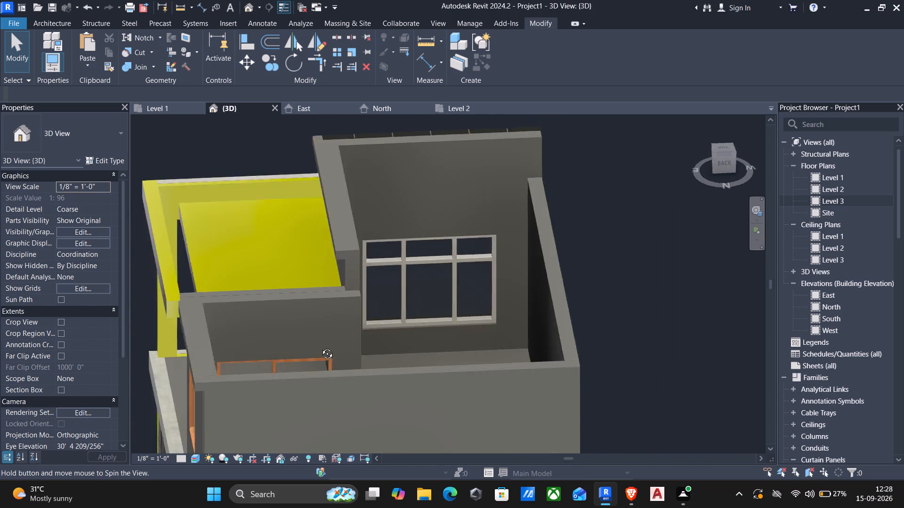
{"action": "middle_click_drag", "start_coordinate": [320, 347], "coordinate": [671, 371], "text": "shift"}
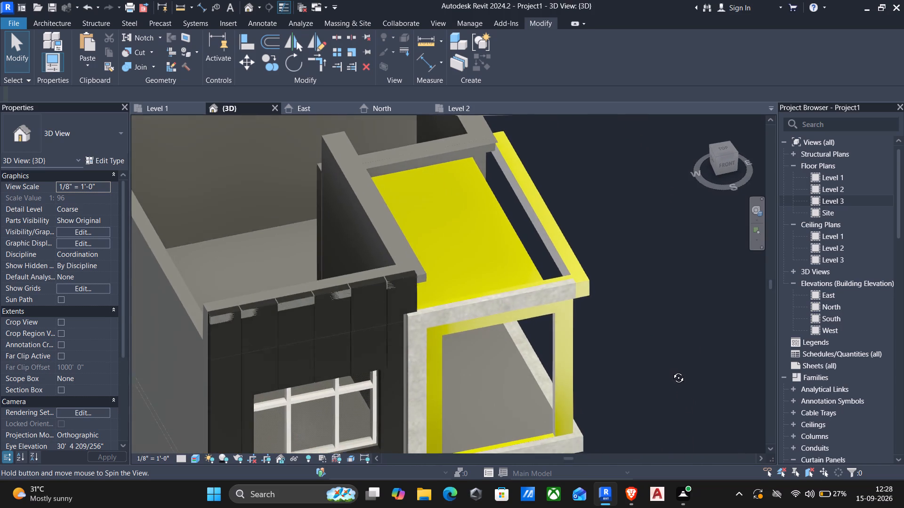
{"action": "middle_click_drag", "start_coordinate": [671, 371], "coordinate": [577, 299], "text": "shift"}
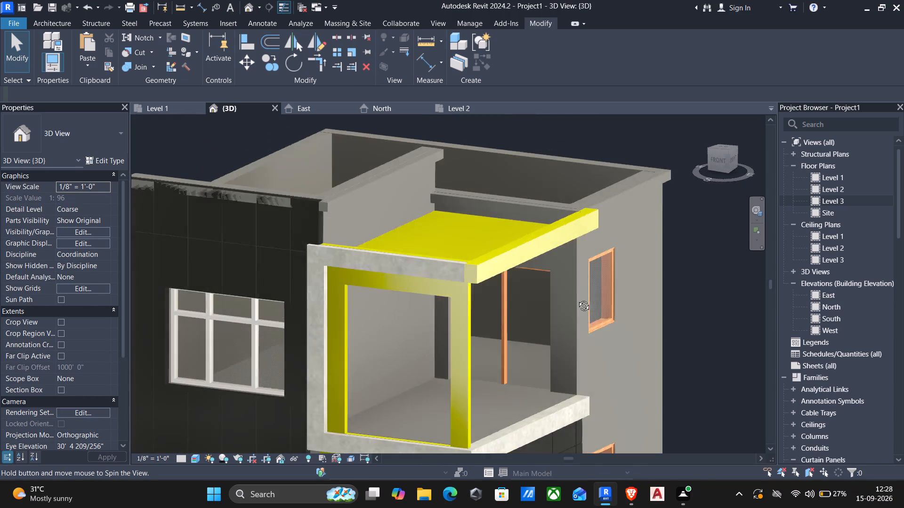
{"action": "middle_click_drag", "start_coordinate": [577, 299], "coordinate": [463, 251], "text": "shift"}
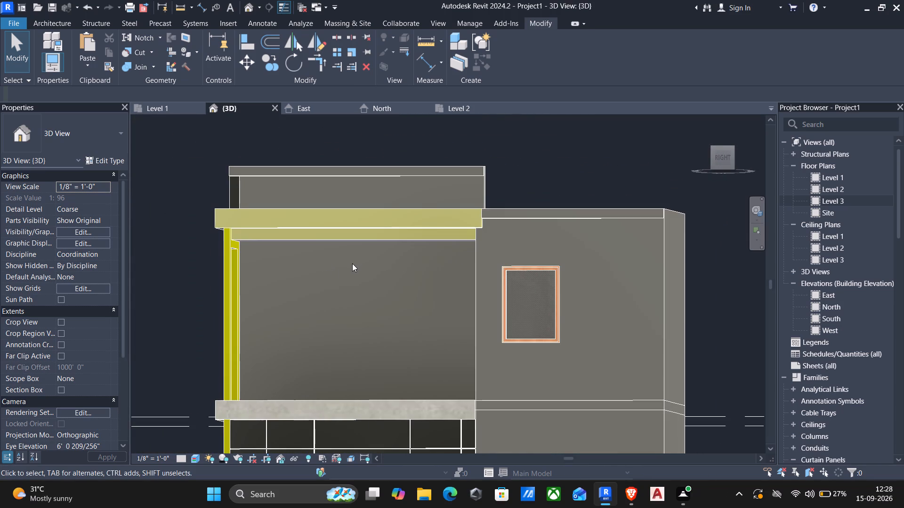
{"action": "middle_click_drag", "start_coordinate": [347, 266], "coordinate": [398, 262], "text": "shift"}
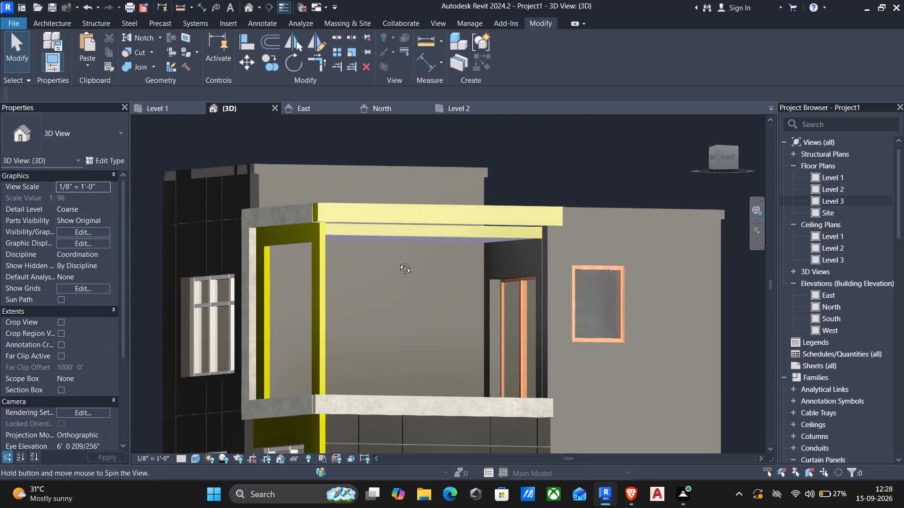
{"action": "middle_click_drag", "start_coordinate": [398, 262], "coordinate": [490, 208], "text": "shift"}
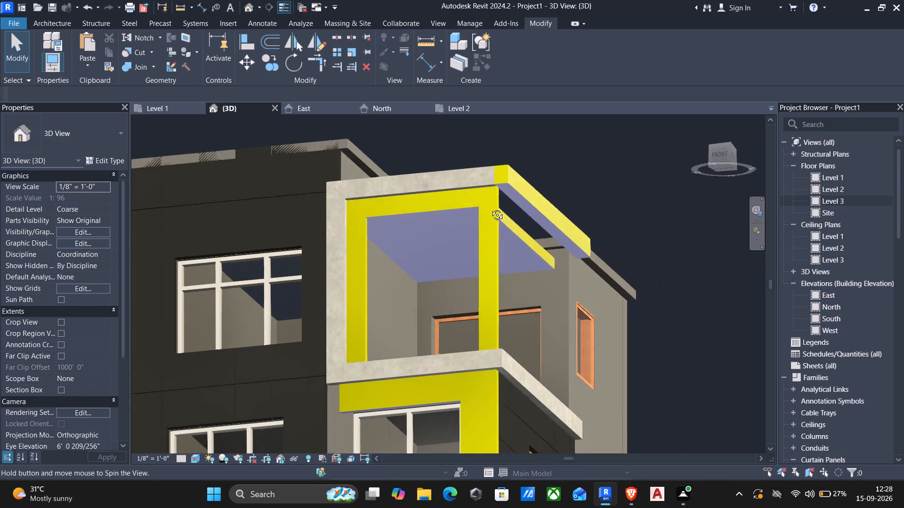
{"action": "middle_click_drag", "start_coordinate": [490, 208], "coordinate": [512, 213], "text": "shift"}
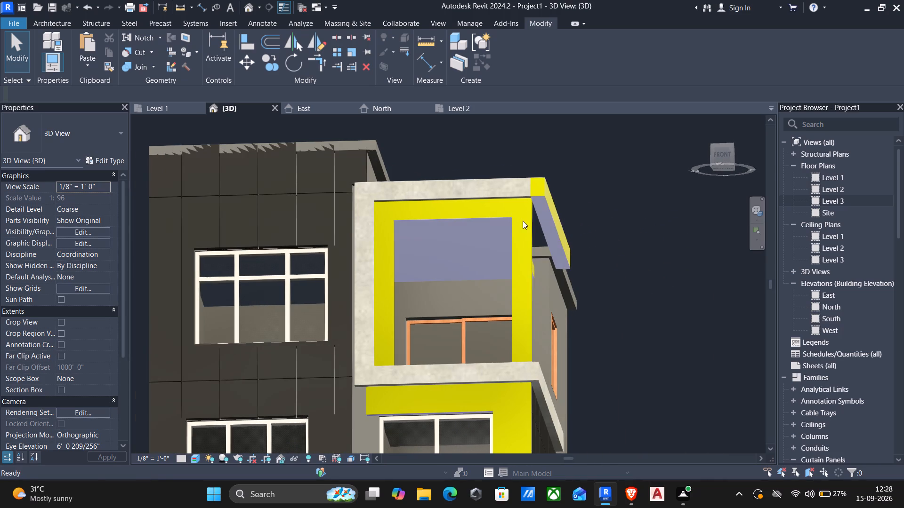
Inspect the beam's underside, its wall-side end and the gap to the balcony roof slab at close range.
{"action": "scroll", "coordinate": [547, 272], "scroll_direction": "up", "scroll_amount": 11}
{"action": "scroll", "coordinate": [524, 261], "scroll_direction": "down", "scroll_amount": 3}
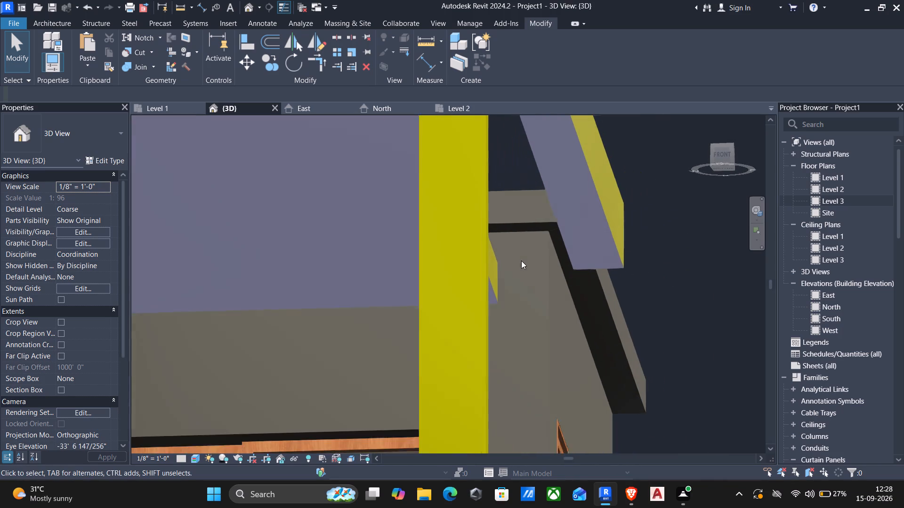
{"action": "scroll", "coordinate": [531, 241], "scroll_direction": "down", "scroll_amount": 1}
{"action": "middle_click_drag", "start_coordinate": [537, 246], "coordinate": [497, 262], "text": "shift"}
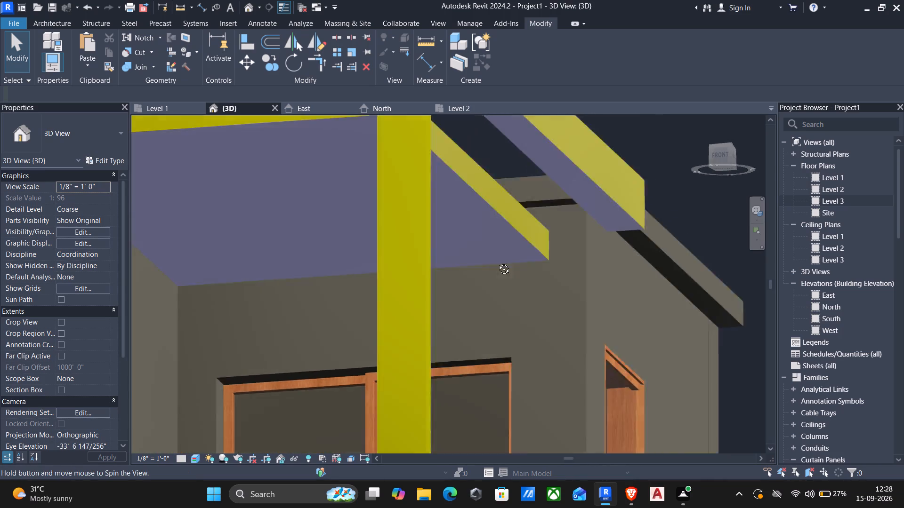
{"action": "middle_click_drag", "start_coordinate": [497, 262], "coordinate": [448, 305], "text": "shift"}
{"action": "scroll", "coordinate": [432, 307], "scroll_direction": "down", "scroll_amount": 3}
{"action": "middle_click_drag", "start_coordinate": [436, 283], "coordinate": [416, 284], "text": "shift"}
{"action": "scroll", "coordinate": [408, 282], "scroll_direction": "down", "scroll_amount": 1}
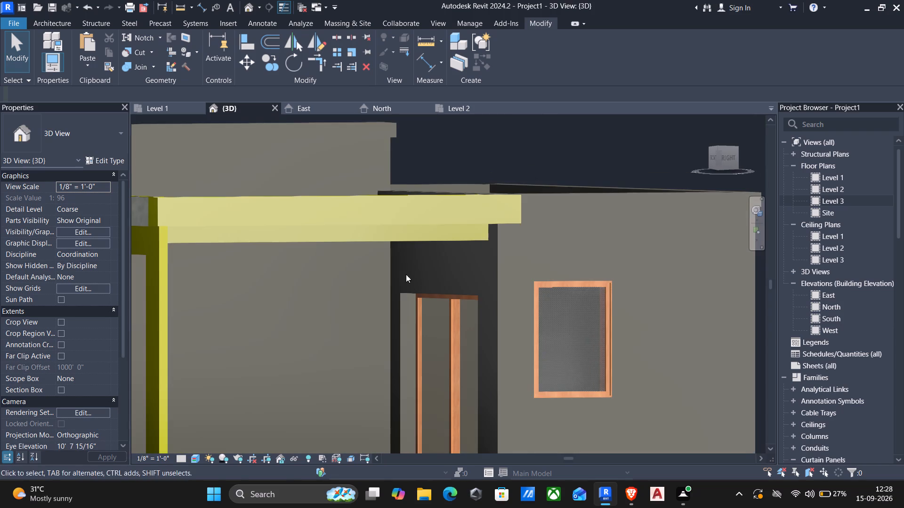
{"action": "middle_click_drag", "start_coordinate": [406, 274], "coordinate": [491, 266]}
{"action": "middle_click_drag", "start_coordinate": [302, 262], "coordinate": [254, 263], "text": "shift"}
{"action": "scroll", "coordinate": [262, 250], "scroll_direction": "down", "scroll_amount": 3}
{"action": "middle_click_drag", "start_coordinate": [403, 264], "coordinate": [524, 260]}
{"action": "scroll", "coordinate": [532, 261], "scroll_direction": "up", "scroll_amount": 1}
{"action": "middle_click_drag", "start_coordinate": [497, 262], "coordinate": [475, 266], "text": "shift"}
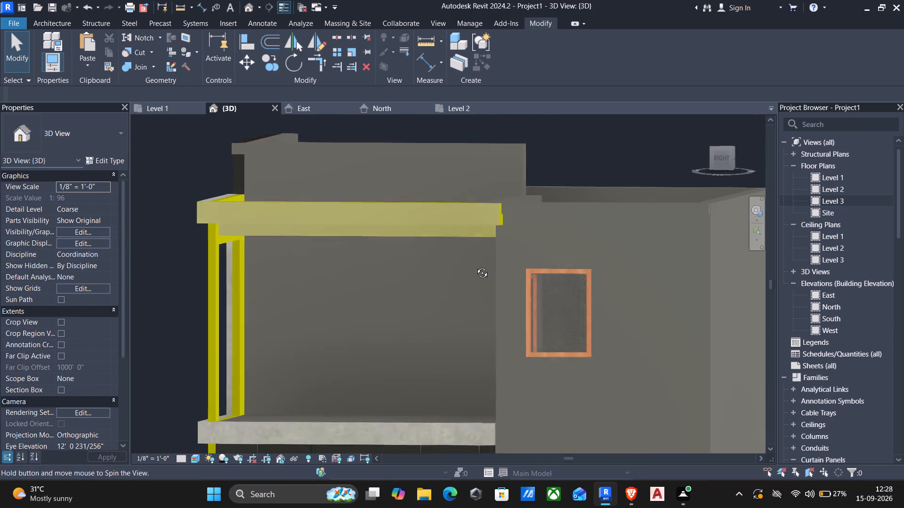
{"action": "middle_click_drag", "start_coordinate": [475, 266], "coordinate": [415, 275], "text": "shift"}
{"action": "middle_click_drag", "start_coordinate": [362, 285], "coordinate": [419, 255]}
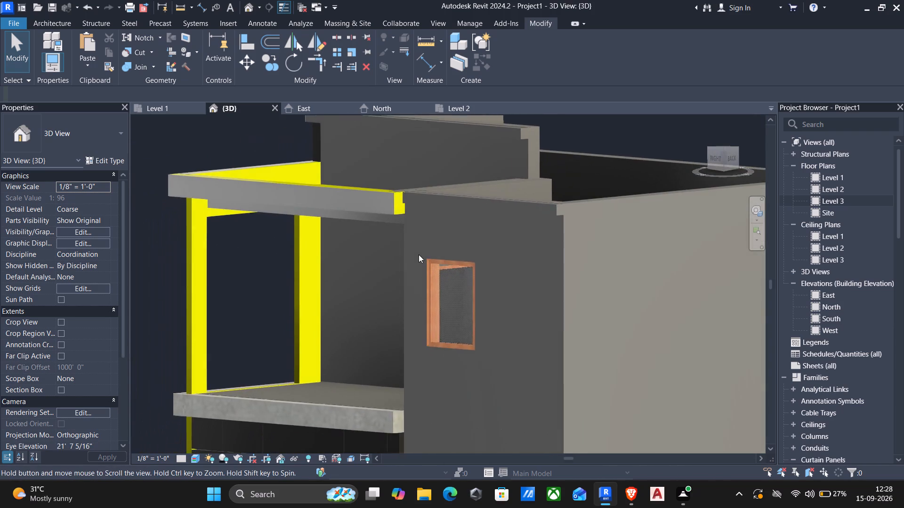
{"action": "middle_click_drag", "start_coordinate": [368, 255], "coordinate": [361, 209], "text": "shift"}
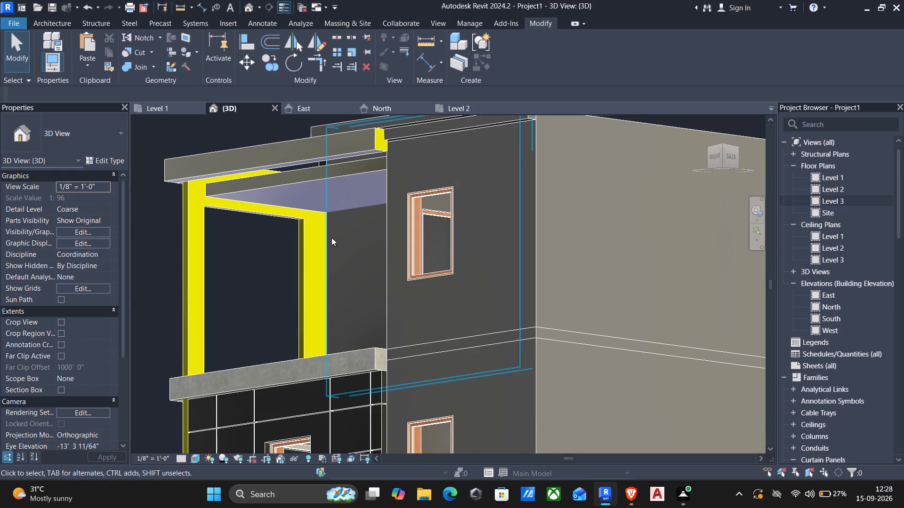
{"action": "middle_click_drag", "start_coordinate": [331, 238], "coordinate": [392, 241], "text": "shift"}
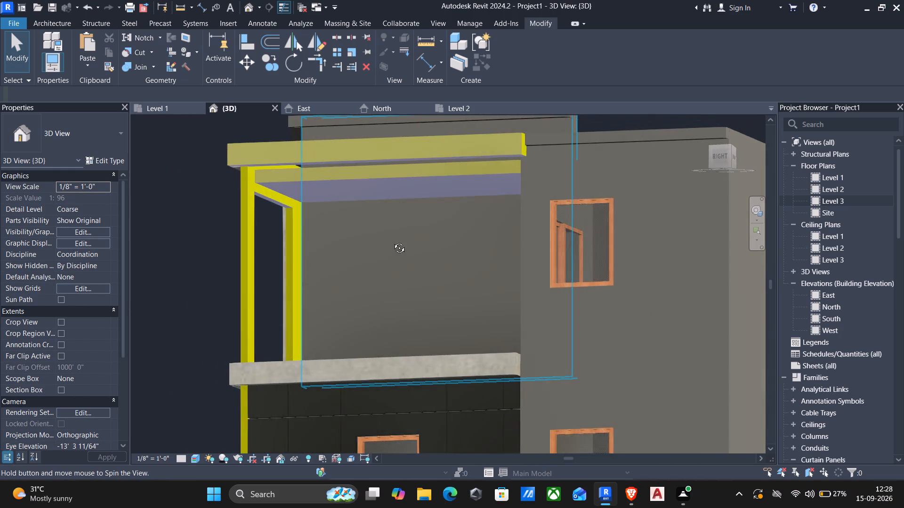
{"action": "middle_click_drag", "start_coordinate": [392, 241], "coordinate": [403, 291], "text": "shift"}
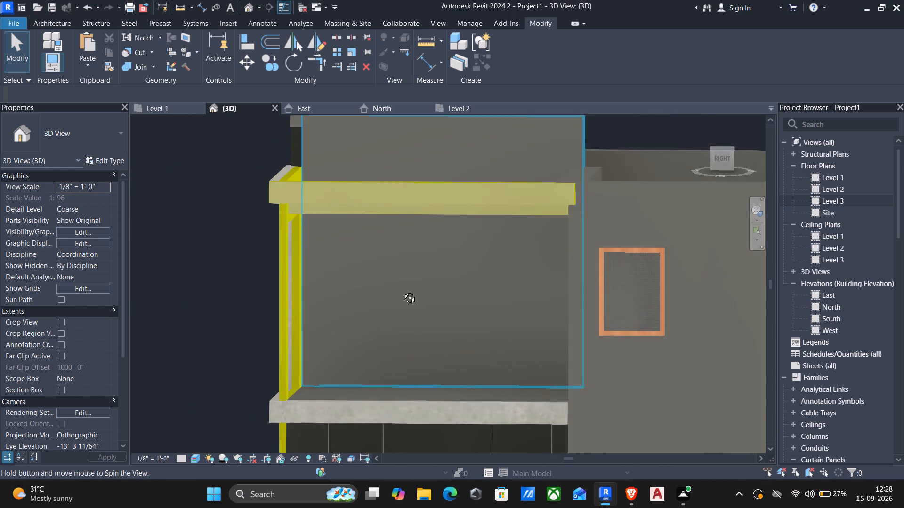
{"action": "middle_click_drag", "start_coordinate": [403, 291], "coordinate": [404, 292], "text": "shift"}
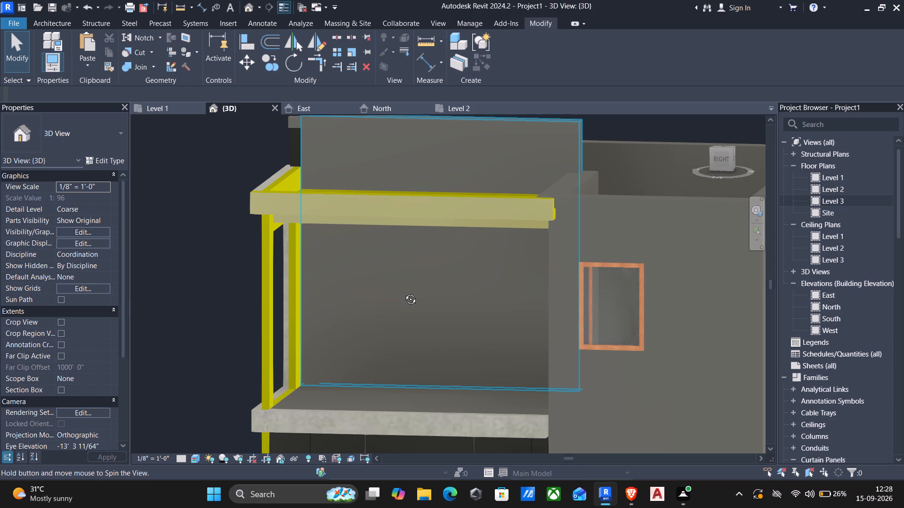
{"action": "middle_click_drag", "start_coordinate": [404, 292], "coordinate": [436, 278], "text": "shift"}
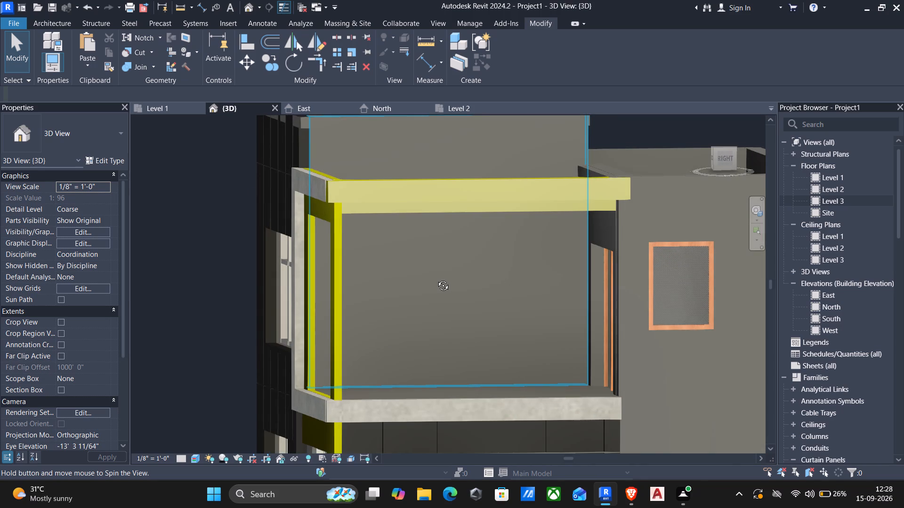
{"action": "middle_click_drag", "start_coordinate": [436, 278], "coordinate": [408, 283], "text": "shift"}
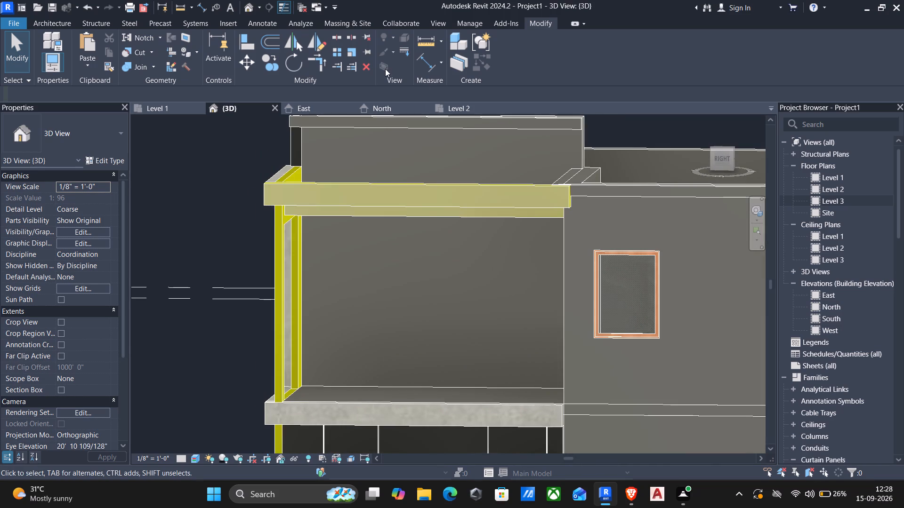
Open the balcony roof beam for in-place editing and start a new solid extrusion in it.
{"action": "left_click", "coordinate": [395, 185]}
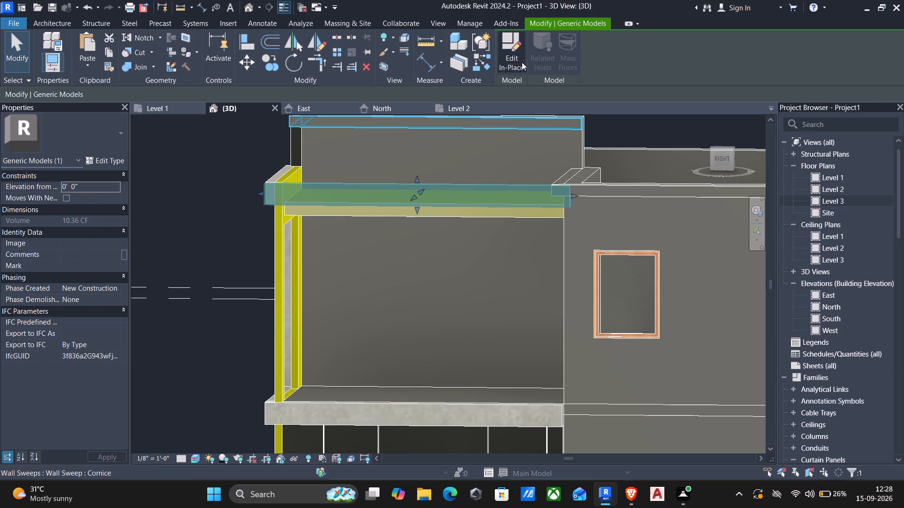
{"action": "left_click", "coordinate": [517, 53]}
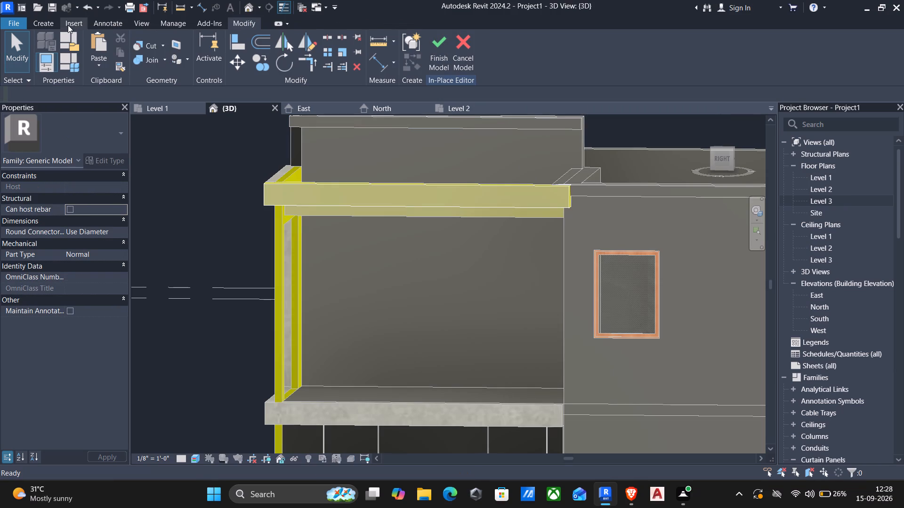
{"action": "left_click", "coordinate": [48, 25]}
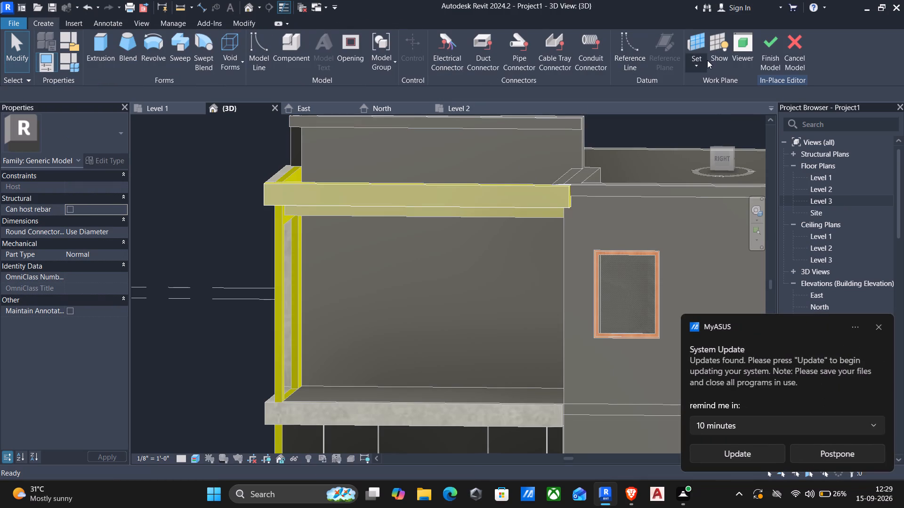
{"action": "left_click", "coordinate": [95, 42]}
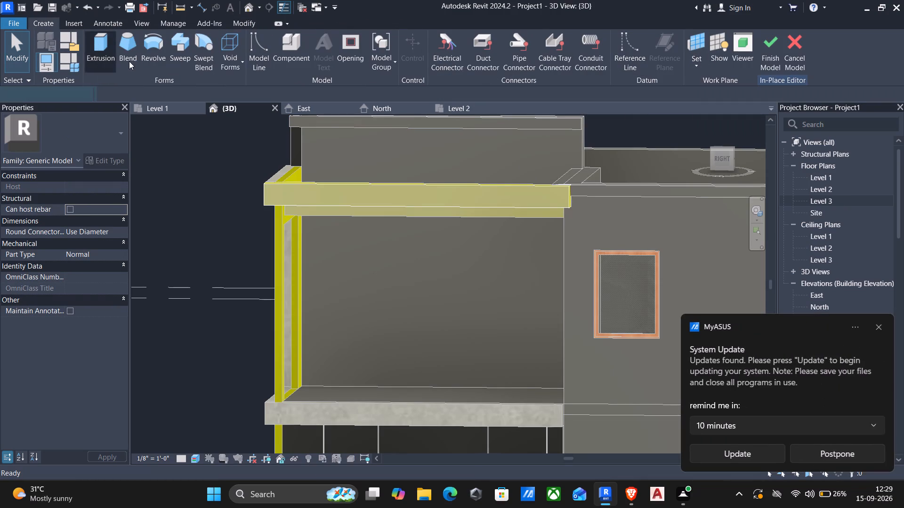
Examine the balcony frame, roof beam and side wall from several angles for a face suited as the extrusion's work plane.
{"action": "left_click", "coordinate": [544, 68]}
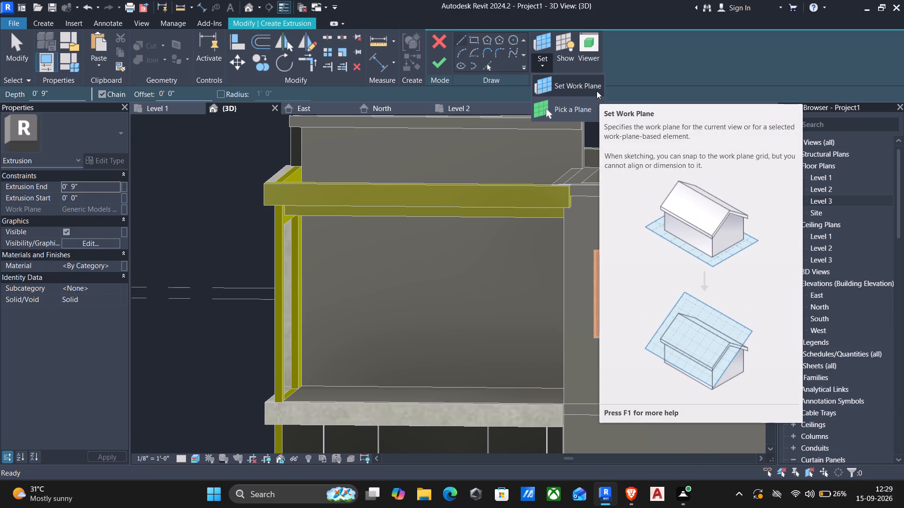
{"action": "left_click", "coordinate": [548, 111]}
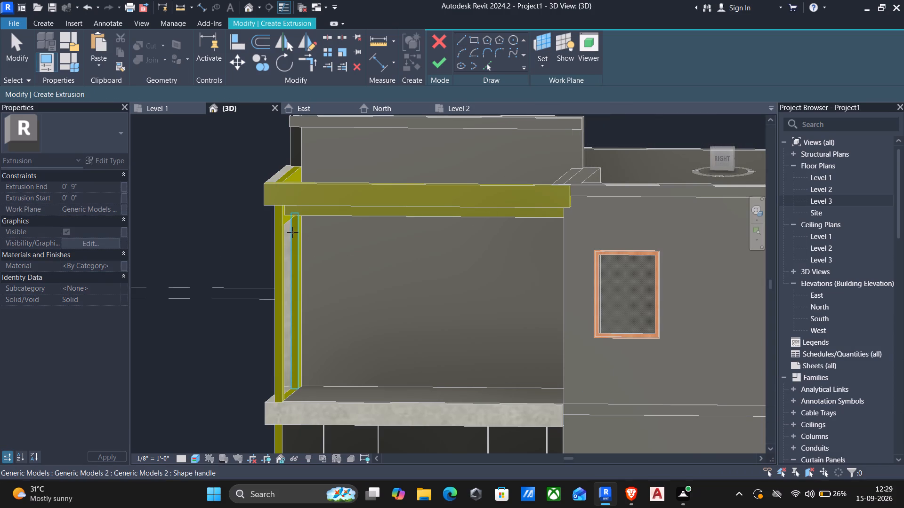
{"action": "middle_click_drag", "start_coordinate": [291, 236], "coordinate": [290, 221], "text": "shift"}
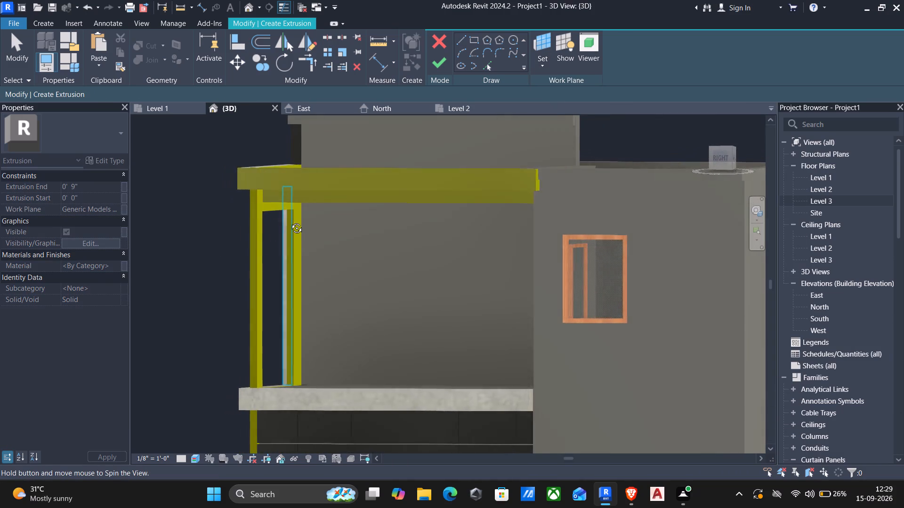
{"action": "middle_click_drag", "start_coordinate": [290, 221], "coordinate": [296, 211], "text": "shift"}
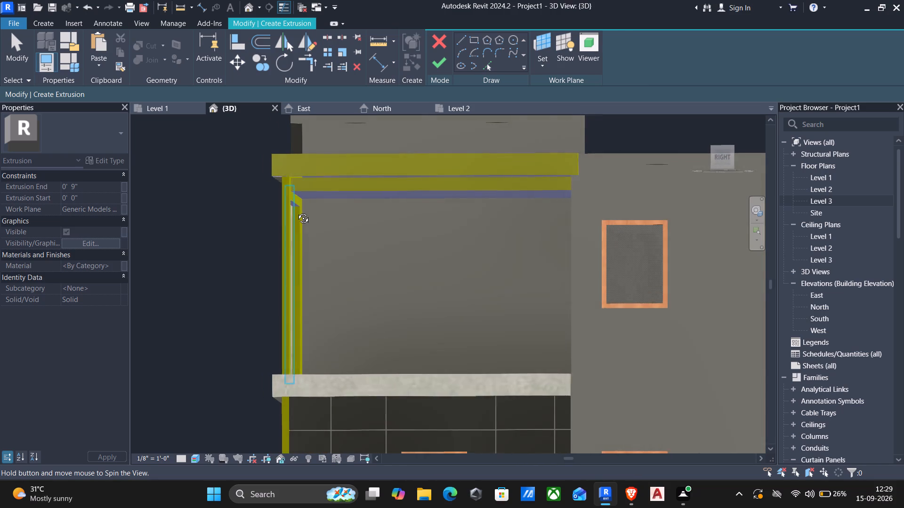
{"action": "middle_click_drag", "start_coordinate": [296, 211], "coordinate": [274, 220], "text": "shift"}
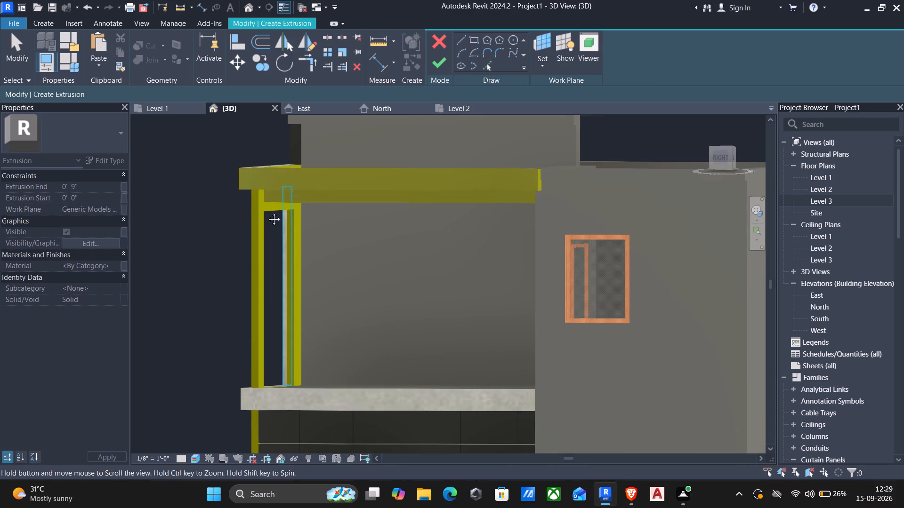
{"action": "scroll", "coordinate": [252, 204], "scroll_direction": "up", "scroll_amount": 6}
{"action": "middle_click_drag", "start_coordinate": [253, 207], "coordinate": [252, 248]}
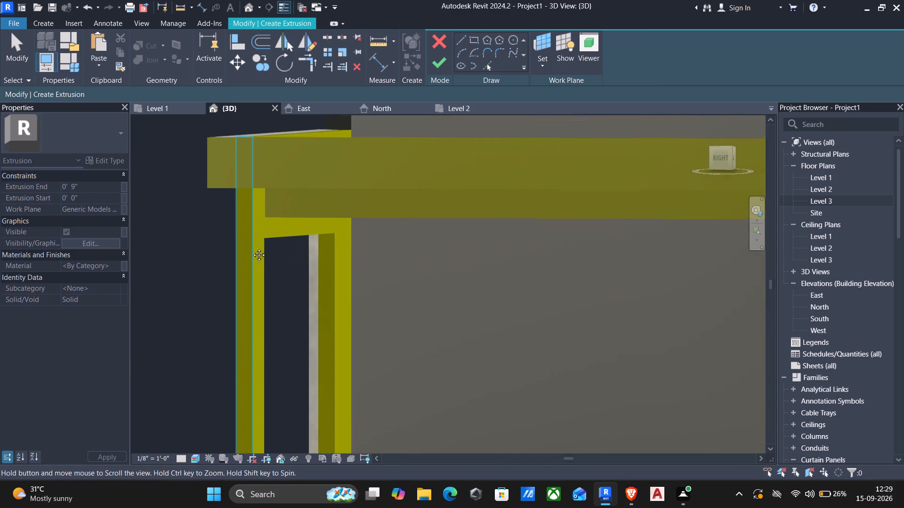
{"action": "middle_click_drag", "start_coordinate": [252, 248], "coordinate": [253, 267]}
{"action": "middle_click_drag", "start_coordinate": [264, 264], "coordinate": [256, 251], "text": "shift"}
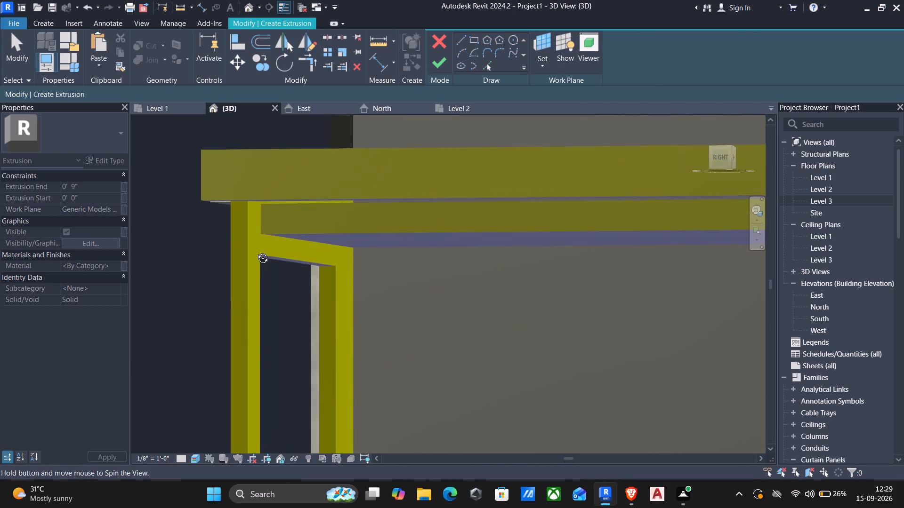
{"action": "middle_click_drag", "start_coordinate": [256, 251], "coordinate": [242, 252], "text": "shift"}
{"action": "scroll", "coordinate": [234, 249], "scroll_direction": "down", "scroll_amount": 2}
{"action": "middle_click_drag", "start_coordinate": [253, 253], "coordinate": [354, 284]}
{"action": "middle_click_drag", "start_coordinate": [350, 280], "coordinate": [291, 257], "text": "shift"}
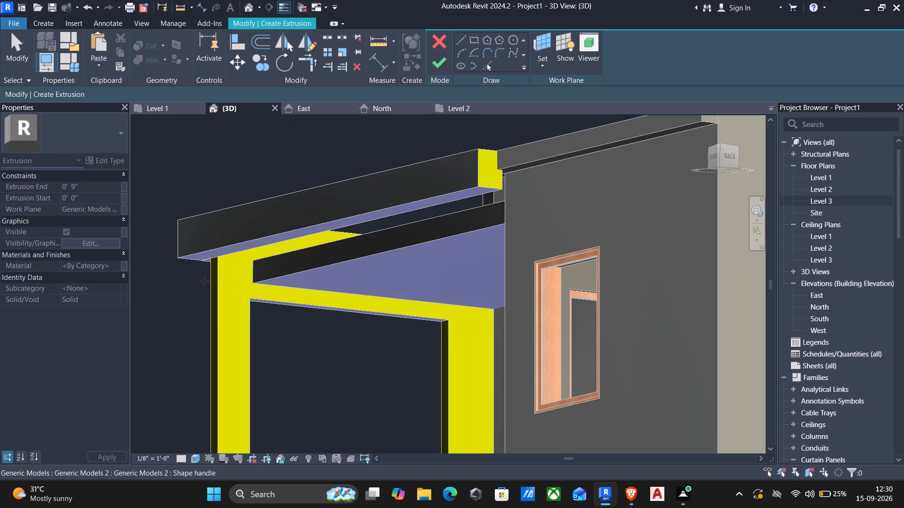
{"action": "middle_click_drag", "start_coordinate": [204, 282], "coordinate": [159, 266], "text": "shift"}
{"action": "scroll", "coordinate": [264, 310], "scroll_direction": "up", "scroll_amount": 2}
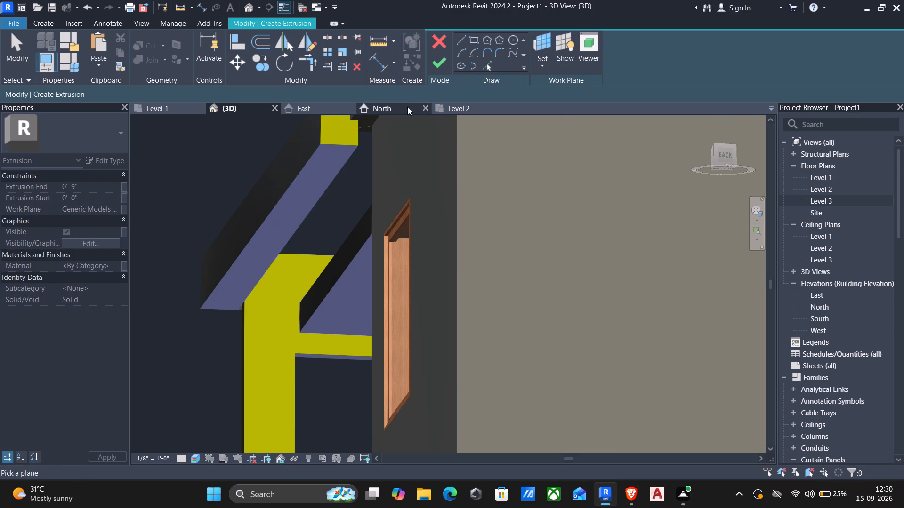
{"action": "scroll", "coordinate": [299, 190], "scroll_direction": "down", "scroll_amount": 1}
{"action": "middle_click_drag", "start_coordinate": [278, 214], "coordinate": [449, 251], "text": "shift"}
{"action": "scroll", "coordinate": [495, 235], "scroll_direction": "down", "scroll_amount": 3}
{"action": "middle_click_drag", "start_coordinate": [591, 262], "coordinate": [276, 205]}
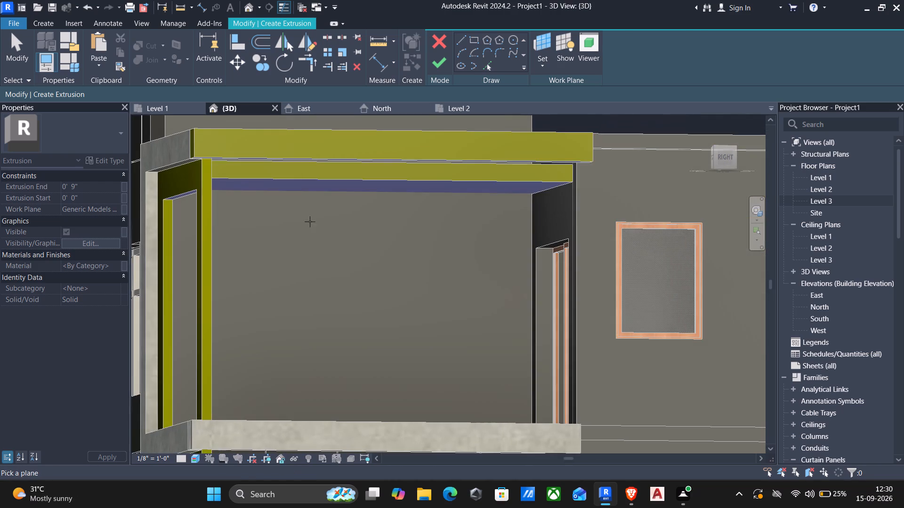
{"action": "middle_click_drag", "start_coordinate": [322, 222], "coordinate": [421, 183], "text": "shift"}
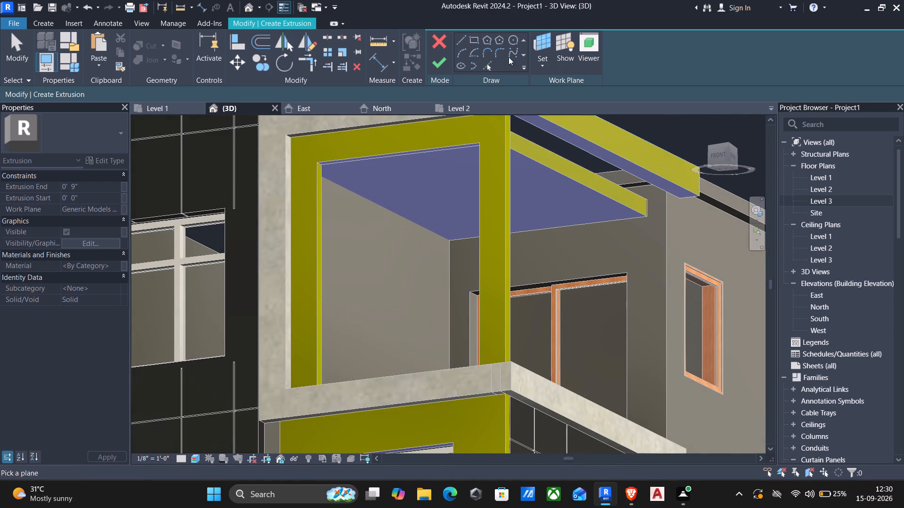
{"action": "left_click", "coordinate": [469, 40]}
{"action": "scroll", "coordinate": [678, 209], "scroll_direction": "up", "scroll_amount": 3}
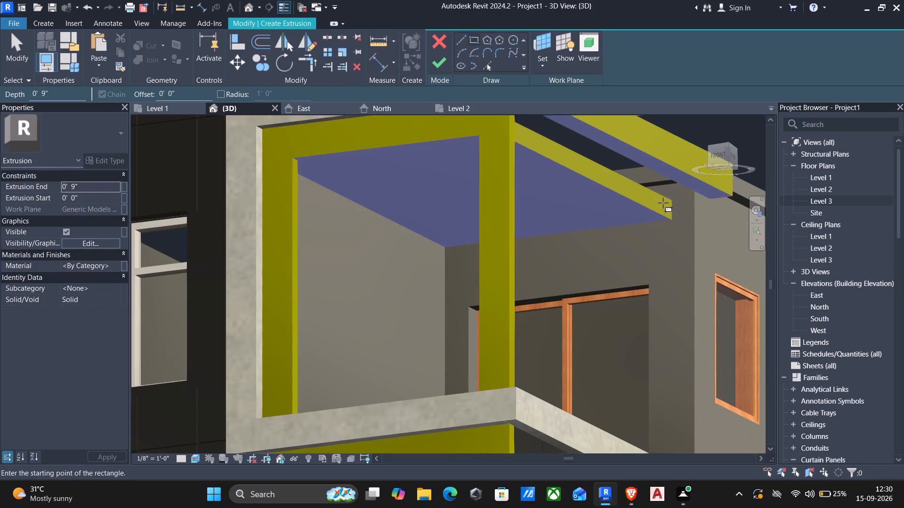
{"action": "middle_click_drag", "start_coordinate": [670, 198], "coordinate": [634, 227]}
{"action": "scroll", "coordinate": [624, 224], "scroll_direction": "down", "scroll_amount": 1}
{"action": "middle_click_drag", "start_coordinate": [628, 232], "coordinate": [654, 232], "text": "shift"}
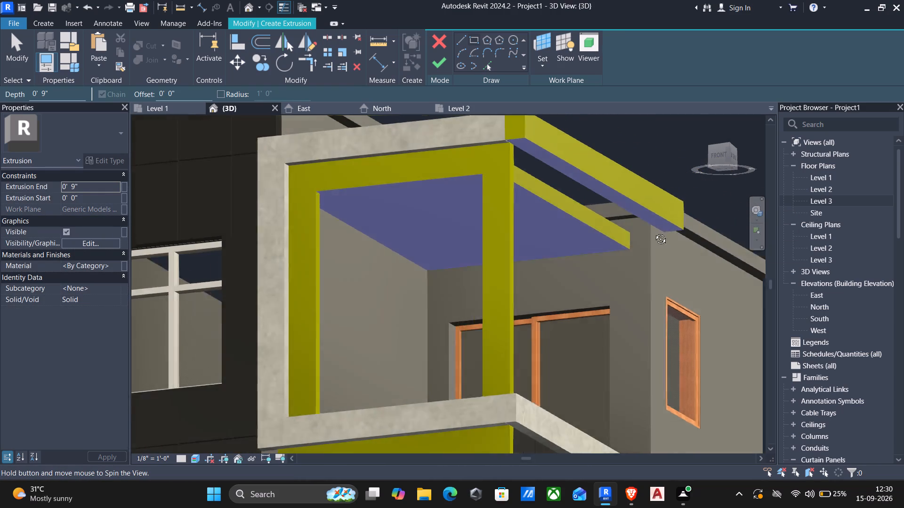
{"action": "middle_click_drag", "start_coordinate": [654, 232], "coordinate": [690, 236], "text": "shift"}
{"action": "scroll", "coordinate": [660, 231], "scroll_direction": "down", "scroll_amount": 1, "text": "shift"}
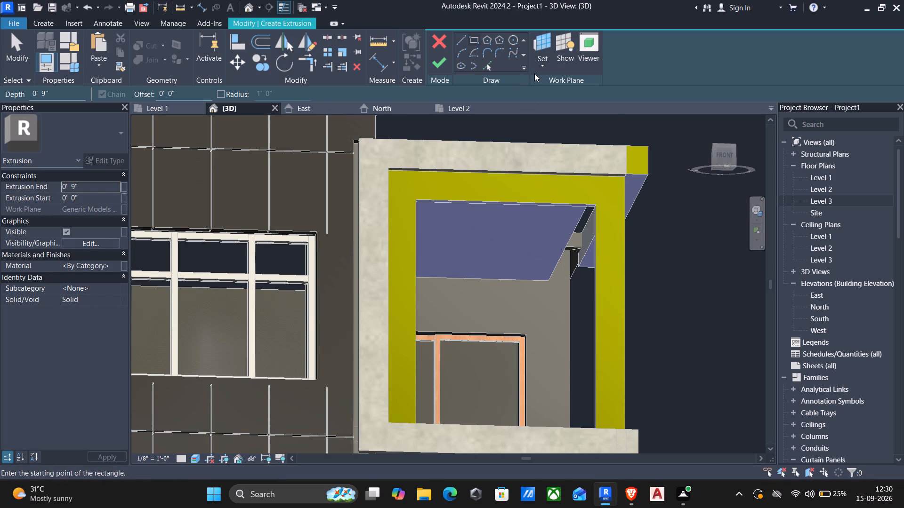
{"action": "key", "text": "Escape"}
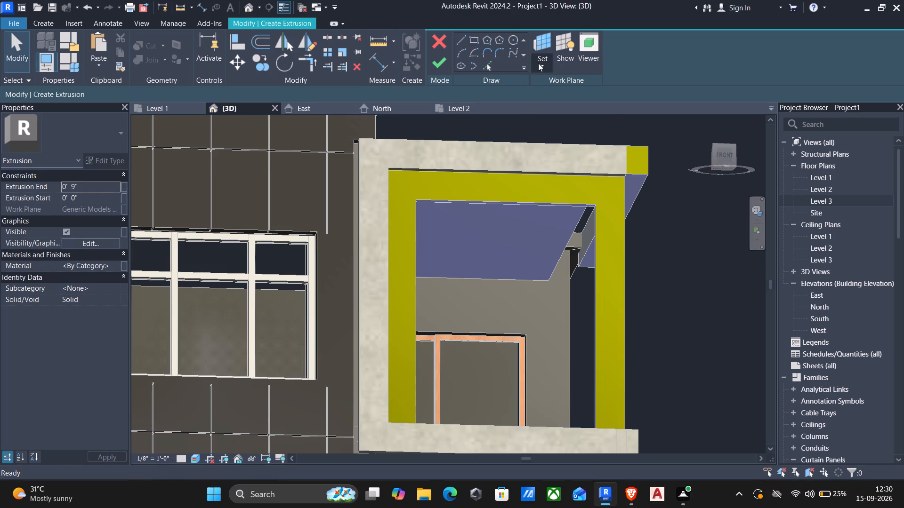
Set the extrusion's work plane to the front face of the 9-inch side wall beneath the balcony roof beam.
{"action": "left_click", "coordinate": [538, 63]}
{"action": "left_click", "coordinate": [551, 105]}
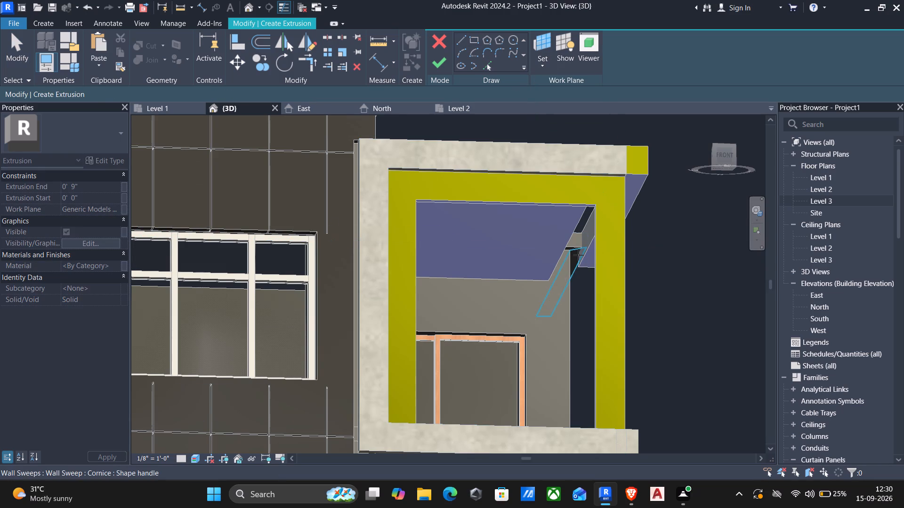
{"action": "middle_click_drag", "start_coordinate": [577, 256], "coordinate": [557, 259], "text": "shift"}
{"action": "scroll", "coordinate": [600, 274], "scroll_direction": "up", "scroll_amount": 3}
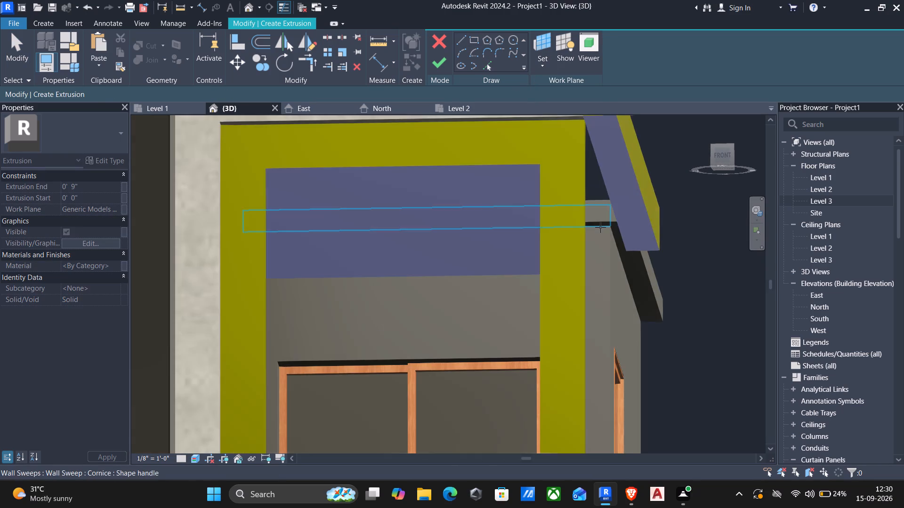
{"action": "scroll", "coordinate": [603, 235], "scroll_direction": "up", "scroll_amount": 3}
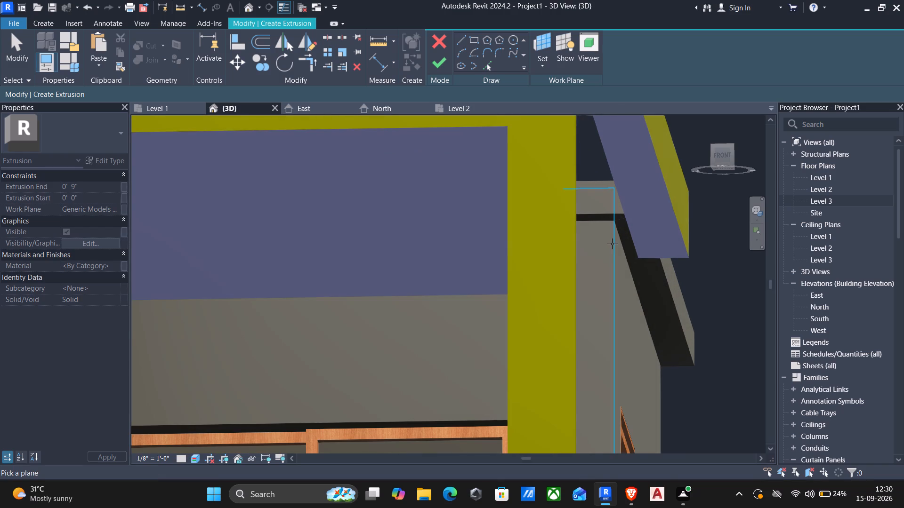
{"action": "left_click", "coordinate": [612, 244]}
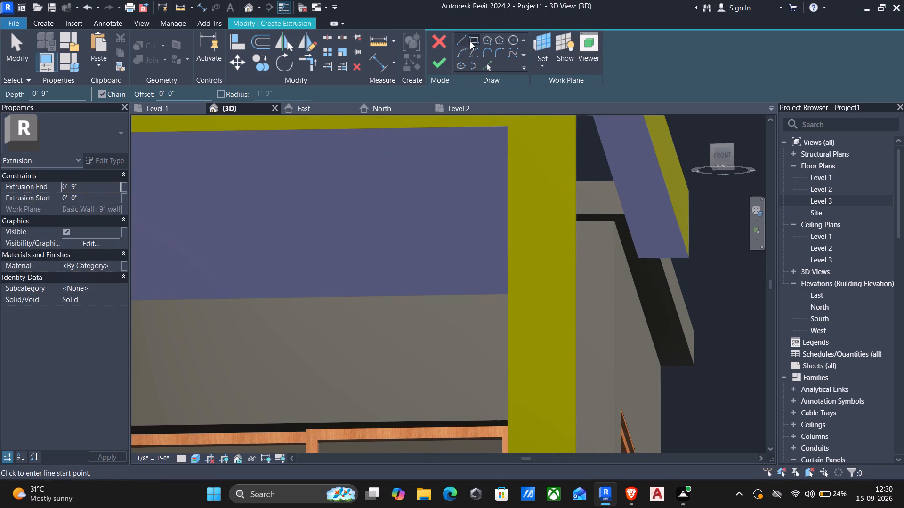
Sketch a rectangle about 2" wide and 8" high down from the side wall's upper outer corner, just below the cornice.
{"action": "left_click", "coordinate": [470, 41]}
{"action": "left_click", "coordinate": [614, 219]}
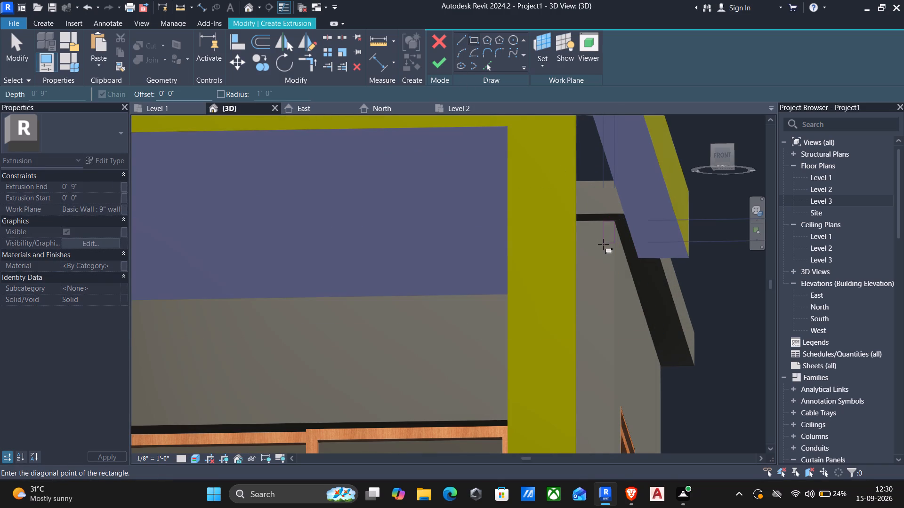
{"action": "left_click", "coordinate": [603, 267]}
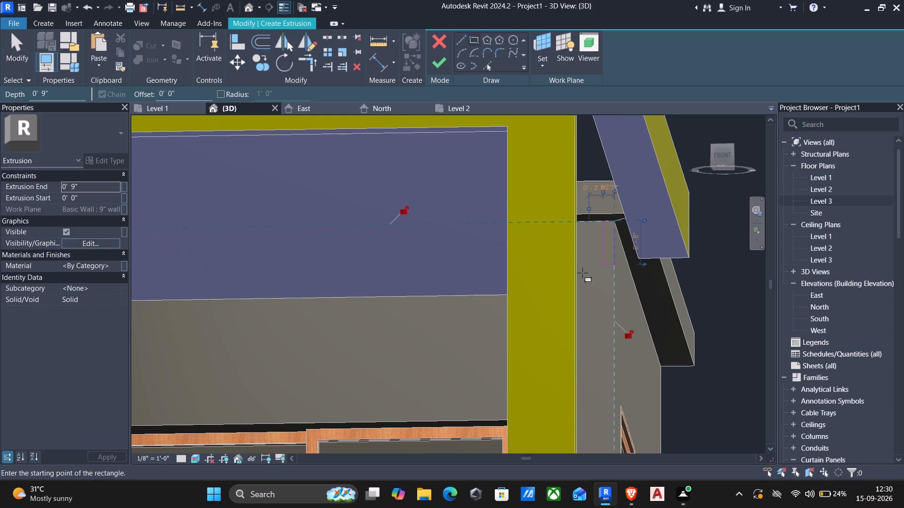
{"action": "key", "text": "Escape"}
{"action": "key", "text": "Escape"}
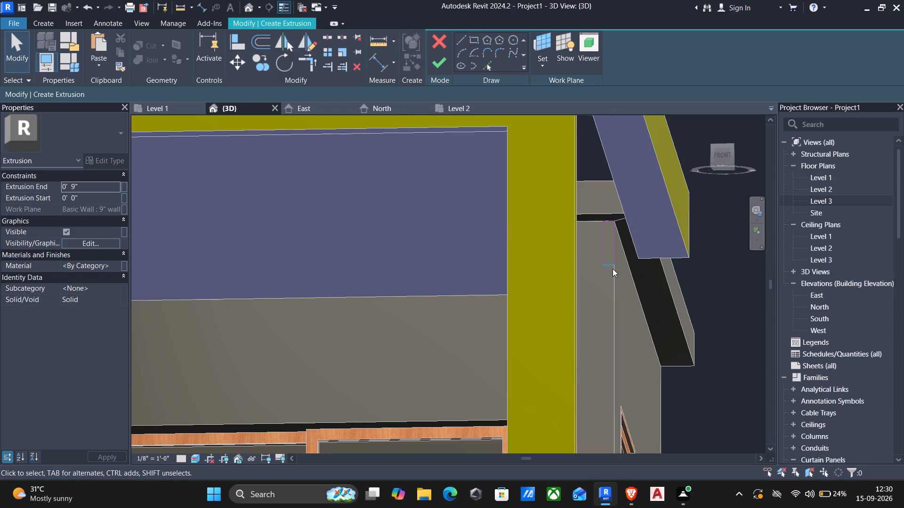
Set the rectangle's inner vertical side 4" from the 9-inch wall's centreline, making the profile 1/2" wide.
{"action": "left_click", "coordinate": [611, 268]}
{"action": "key", "text": "Escape"}
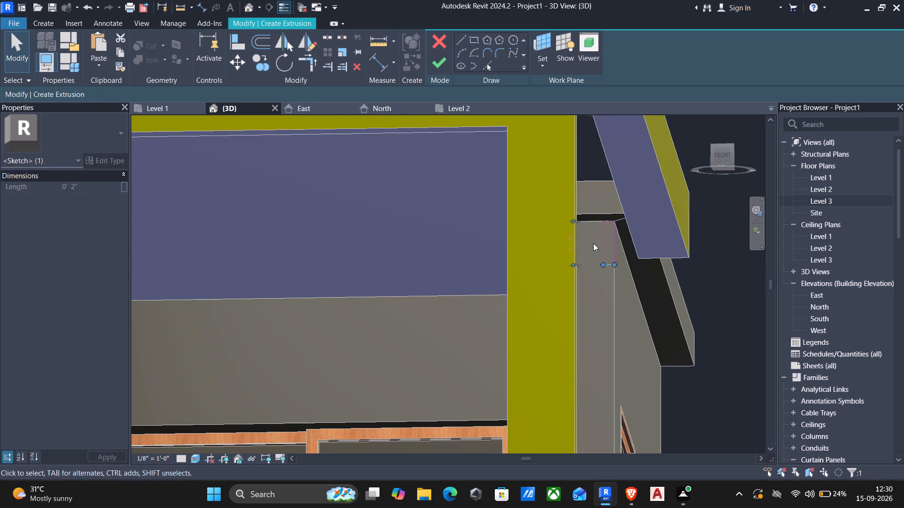
{"action": "left_click", "coordinate": [600, 245]}
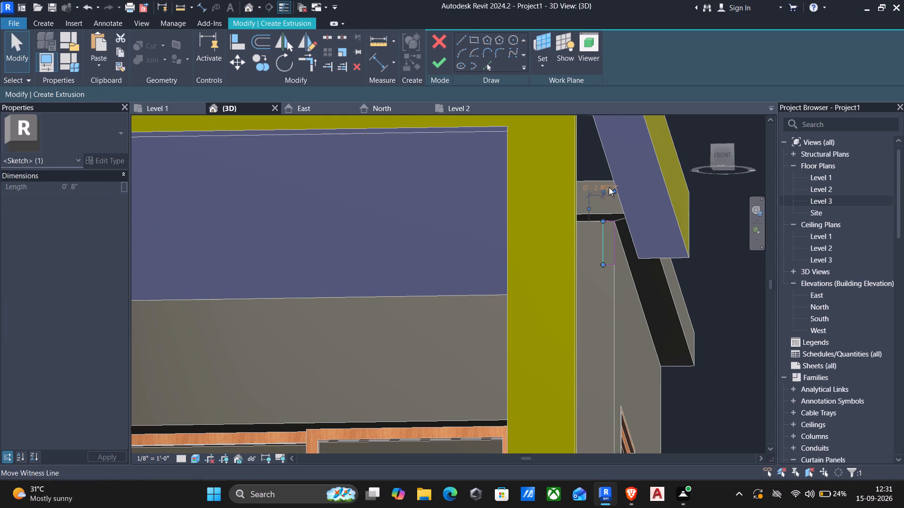
{"action": "left_click", "coordinate": [609, 187]}
{"action": "scroll", "coordinate": [607, 190], "scroll_direction": "up", "scroll_amount": 3}
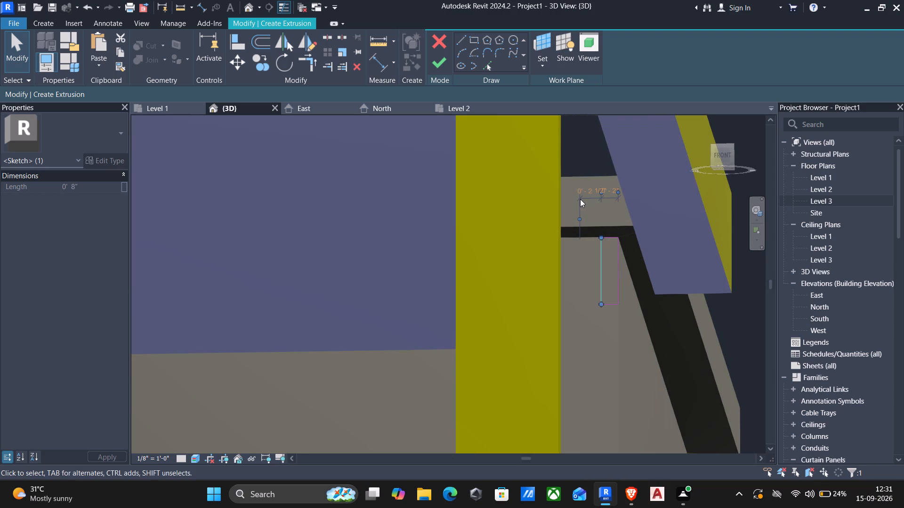
{"action": "left_click", "coordinate": [589, 193]}
{"action": "type", "text": "4\""}
{"action": "key", "text": "Return"}
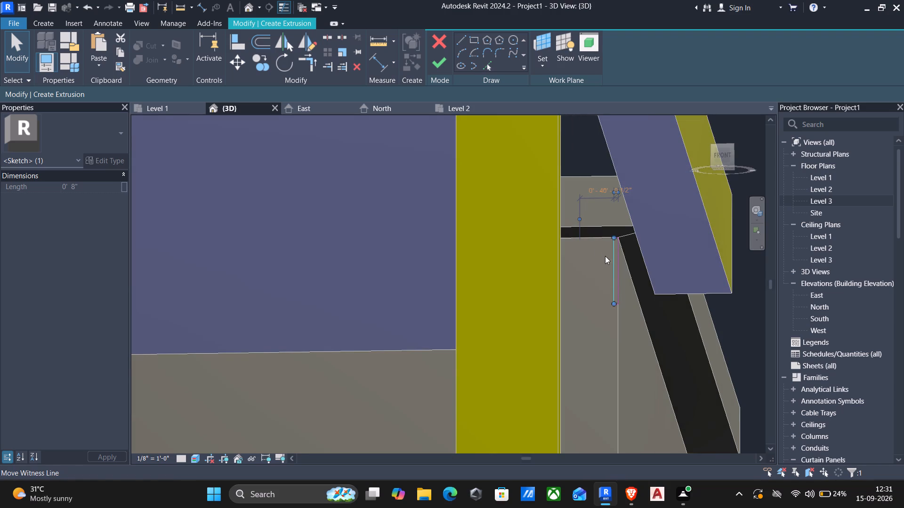
{"action": "key", "text": "Escape"}
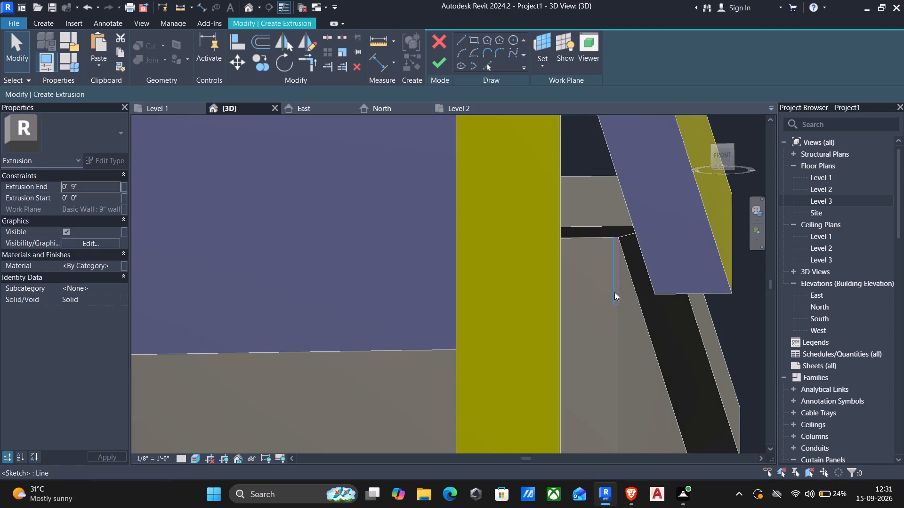
Set the height of the narrow rectangle to 2' by moving its bottom edge.
{"action": "scroll", "coordinate": [615, 293], "scroll_direction": "up", "scroll_amount": 3}
{"action": "left_click", "coordinate": [617, 312]}
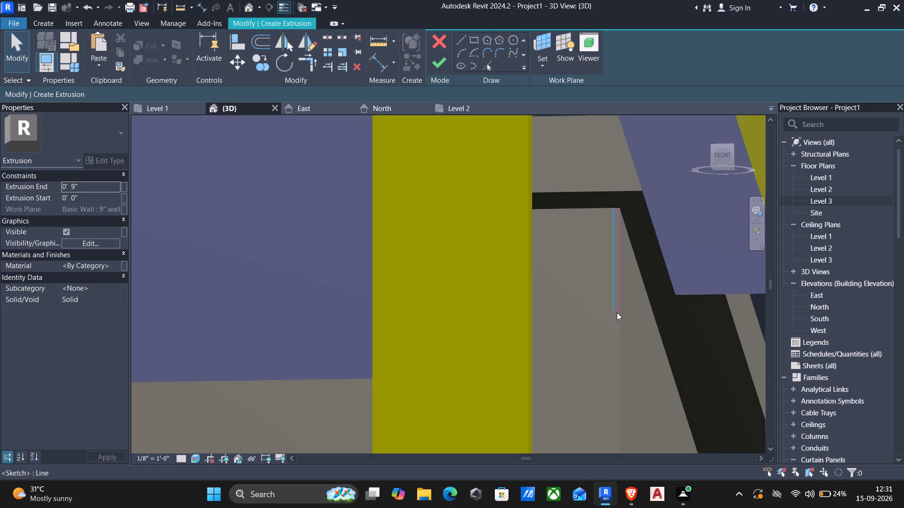
{"action": "key", "text": "Escape"}
{"action": "scroll", "coordinate": [617, 311], "scroll_direction": "up", "scroll_amount": 3}
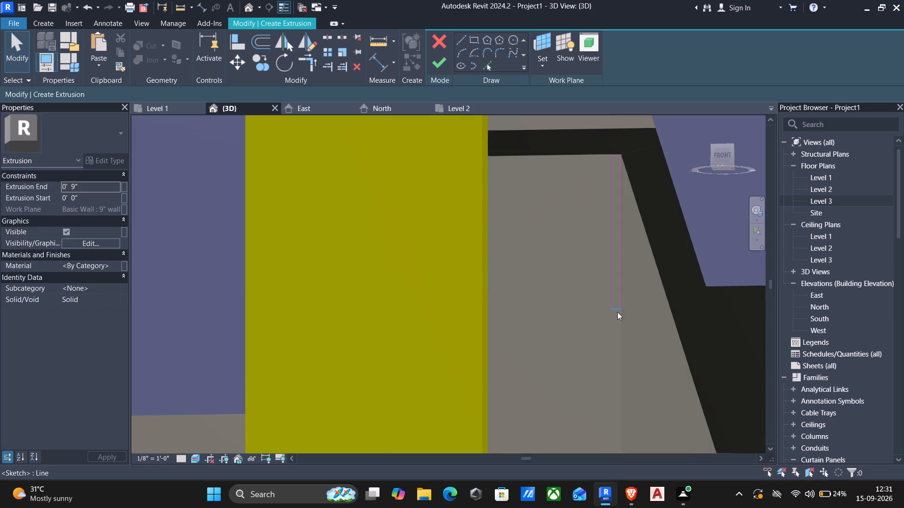
{"action": "left_click", "coordinate": [616, 312]}
{"action": "scroll", "coordinate": [619, 308], "scroll_direction": "down", "scroll_amount": 3}
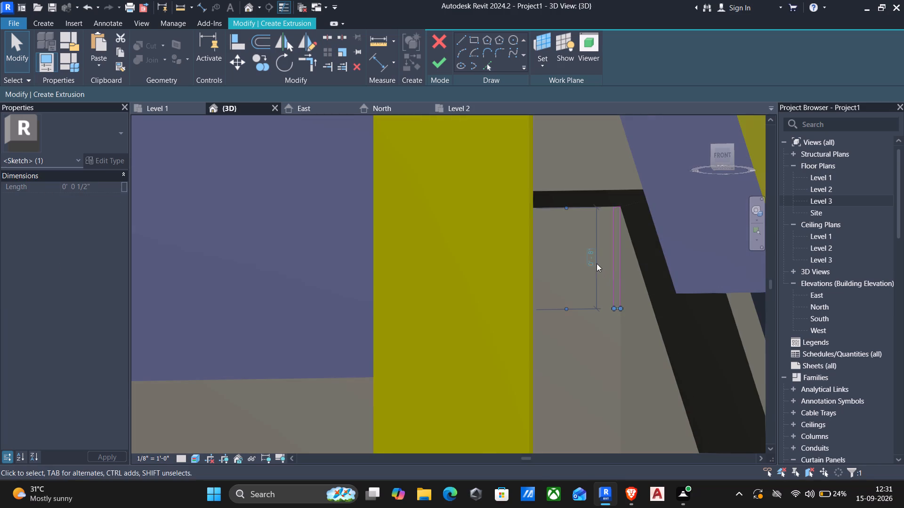
{"action": "left_click", "coordinate": [592, 263]}
{"action": "type", "text": "2'"}
{"action": "key", "text": "Return"}
{"action": "scroll", "coordinate": [600, 332], "scroll_direction": "down", "scroll_amount": 6}
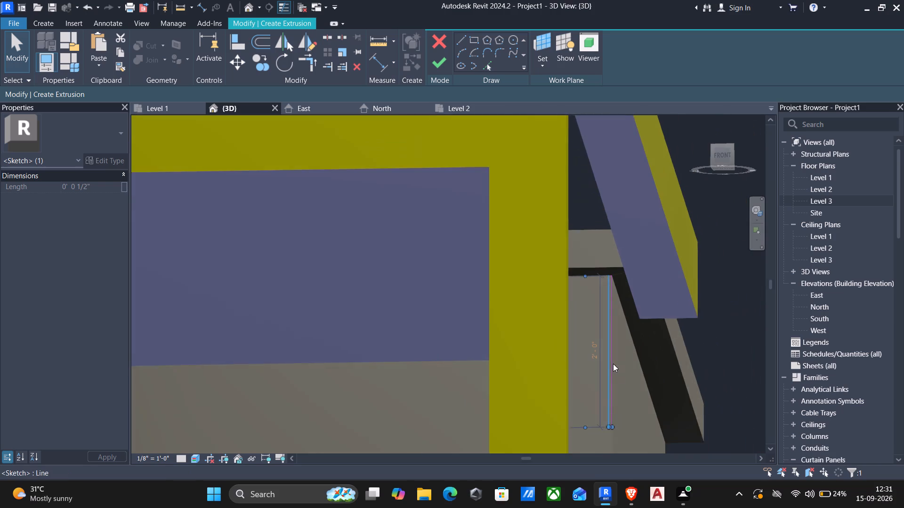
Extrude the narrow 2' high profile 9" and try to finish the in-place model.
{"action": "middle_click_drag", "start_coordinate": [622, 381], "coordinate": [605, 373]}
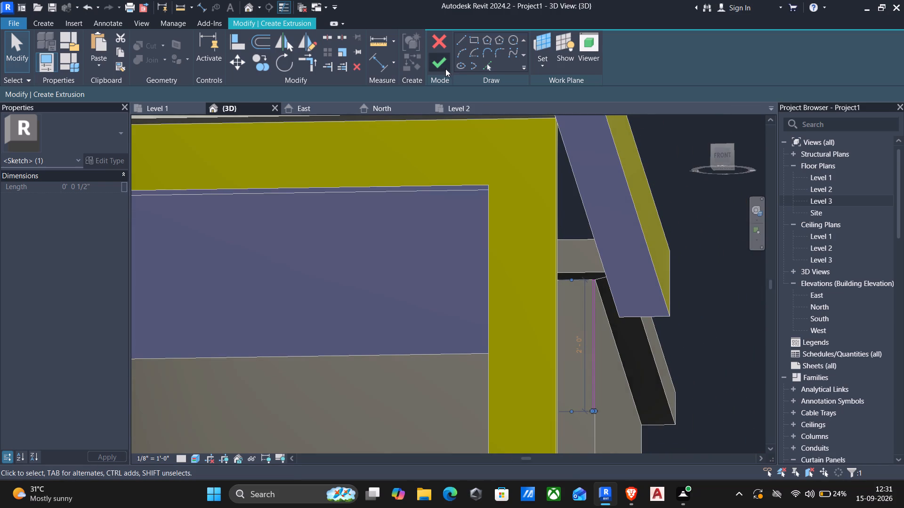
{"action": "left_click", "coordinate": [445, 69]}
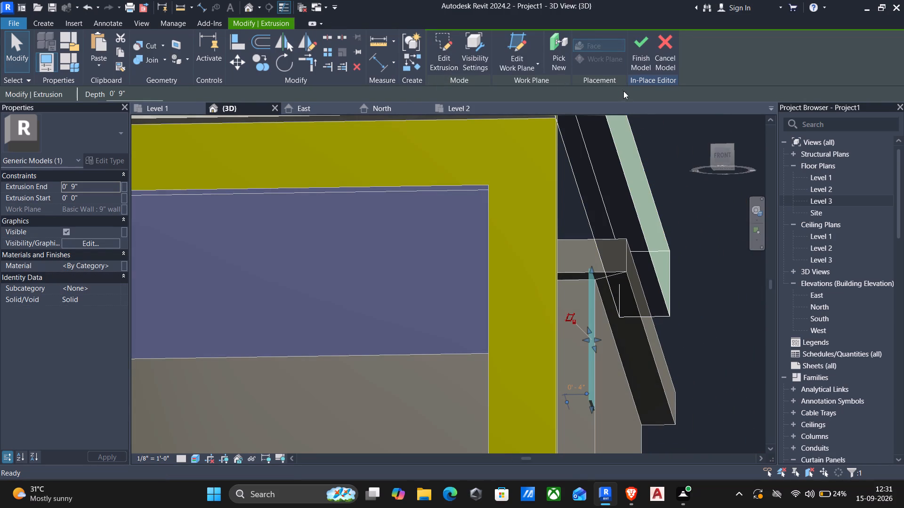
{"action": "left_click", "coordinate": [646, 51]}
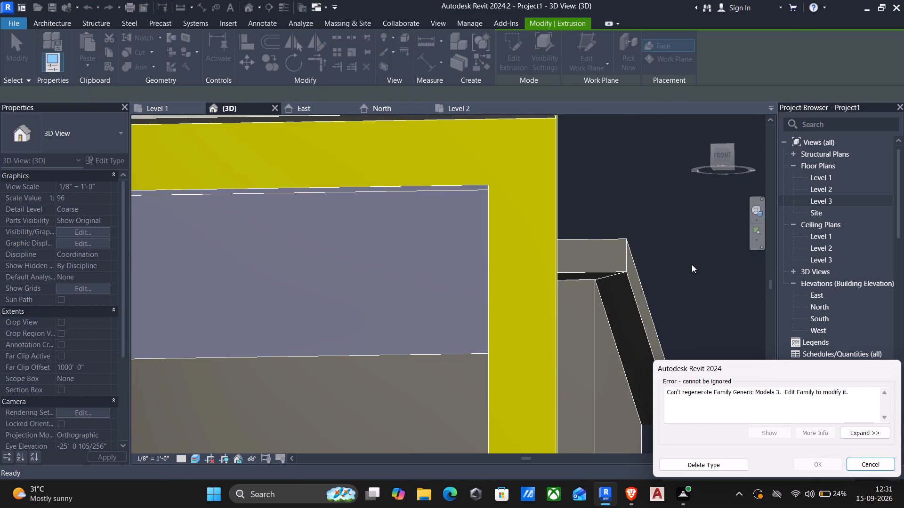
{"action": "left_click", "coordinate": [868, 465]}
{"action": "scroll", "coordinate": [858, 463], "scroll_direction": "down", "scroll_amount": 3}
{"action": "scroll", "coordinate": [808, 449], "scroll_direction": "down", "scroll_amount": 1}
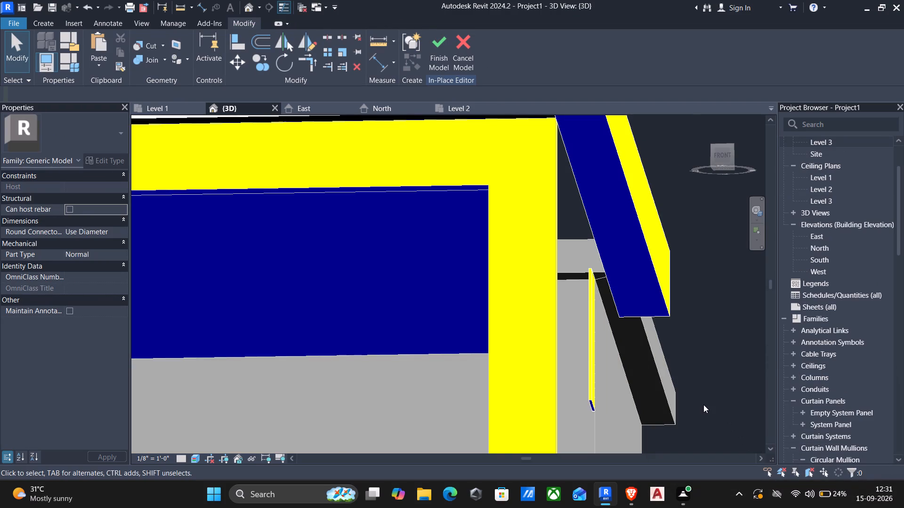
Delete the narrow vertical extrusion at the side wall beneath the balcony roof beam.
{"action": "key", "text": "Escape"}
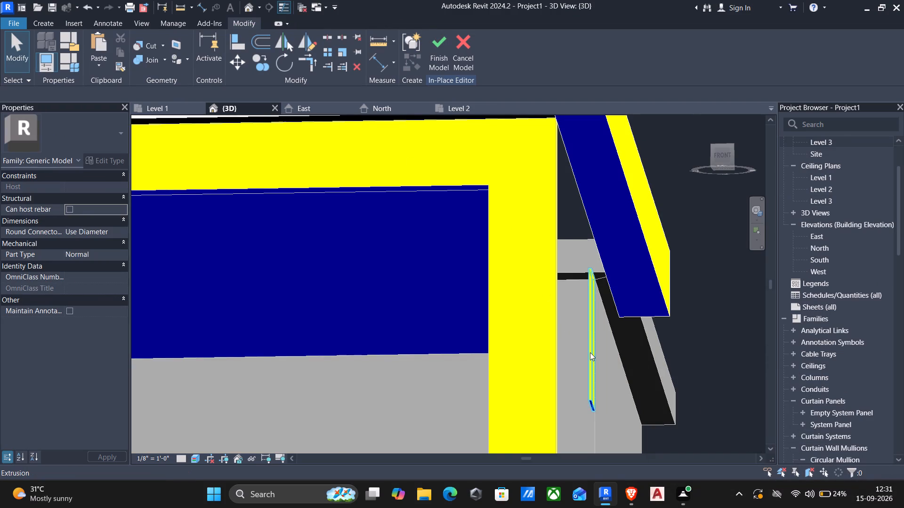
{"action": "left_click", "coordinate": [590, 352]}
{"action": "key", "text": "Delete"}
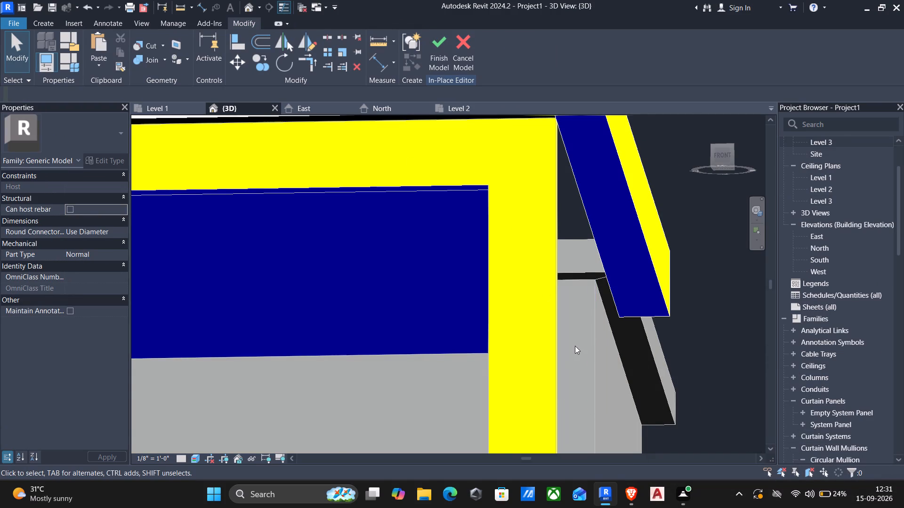
Start a new extrusion with its work plane on the rear face of the balcony frame's front beam.
{"action": "scroll", "coordinate": [575, 346], "scroll_direction": "down", "scroll_amount": 1}
{"action": "middle_click_drag", "start_coordinate": [575, 333], "coordinate": [452, 355], "text": "shift"}
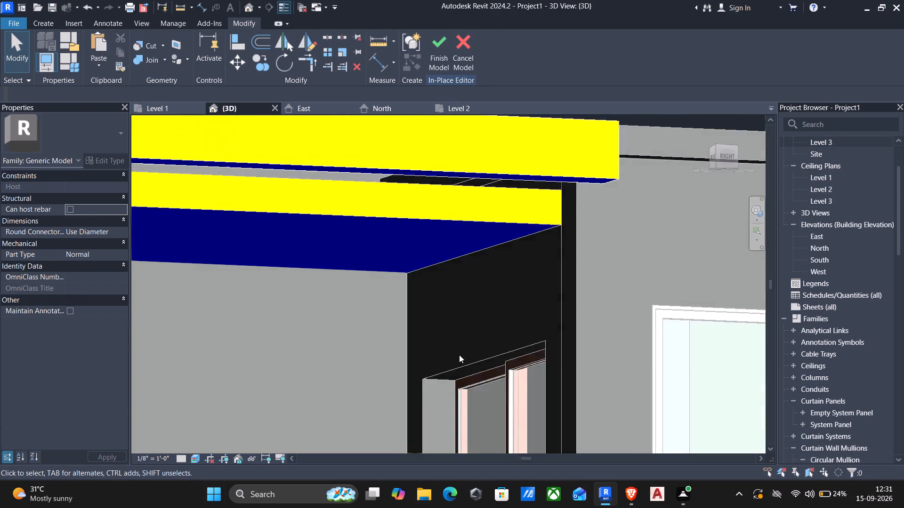
{"action": "scroll", "coordinate": [459, 355], "scroll_direction": "down", "scroll_amount": 3}
{"action": "middle_click_drag", "start_coordinate": [462, 358], "coordinate": [488, 350]}
{"action": "middle_click_drag", "start_coordinate": [479, 338], "coordinate": [550, 299], "text": "shift"}
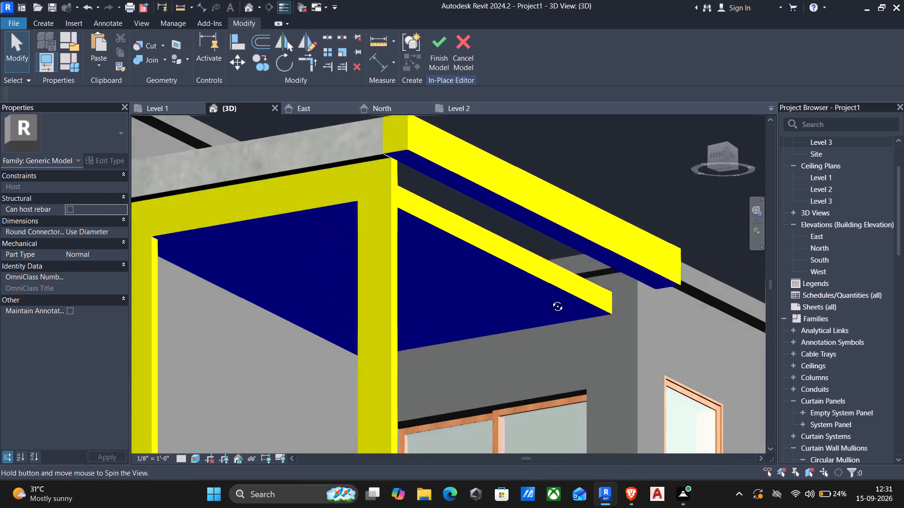
{"action": "middle_click_drag", "start_coordinate": [550, 299], "coordinate": [487, 334], "text": "shift"}
{"action": "scroll", "coordinate": [498, 329], "scroll_direction": "down", "scroll_amount": 2}
{"action": "middle_click_drag", "start_coordinate": [498, 317], "coordinate": [662, 301]}
{"action": "middle_click_drag", "start_coordinate": [667, 300], "coordinate": [595, 282], "text": "shift"}
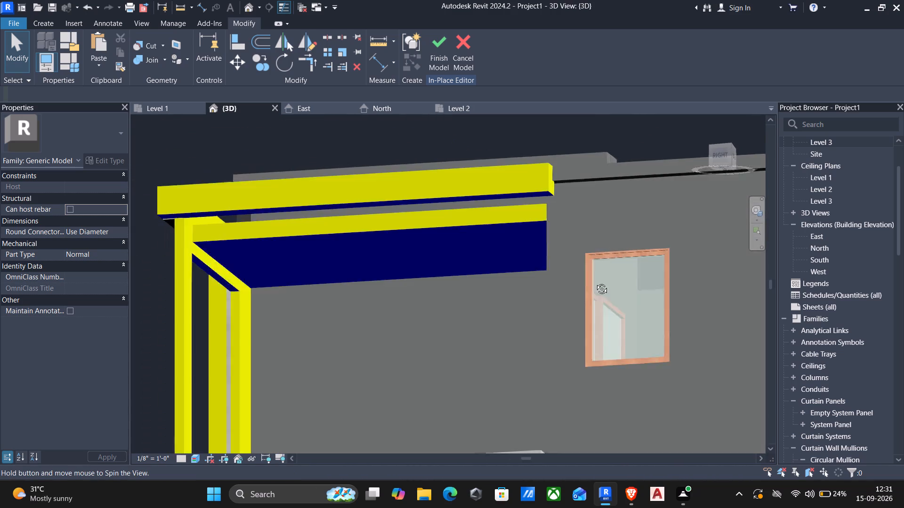
{"action": "middle_click_drag", "start_coordinate": [595, 282], "coordinate": [643, 329], "text": "shift"}
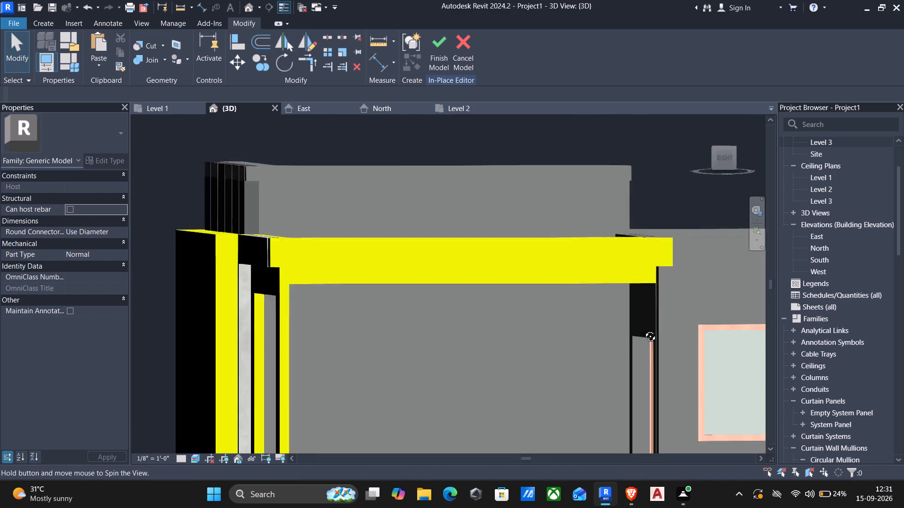
{"action": "middle_click_drag", "start_coordinate": [643, 329], "coordinate": [701, 319], "text": "shift"}
{"action": "scroll", "coordinate": [701, 321], "scroll_direction": "down", "scroll_amount": 3}
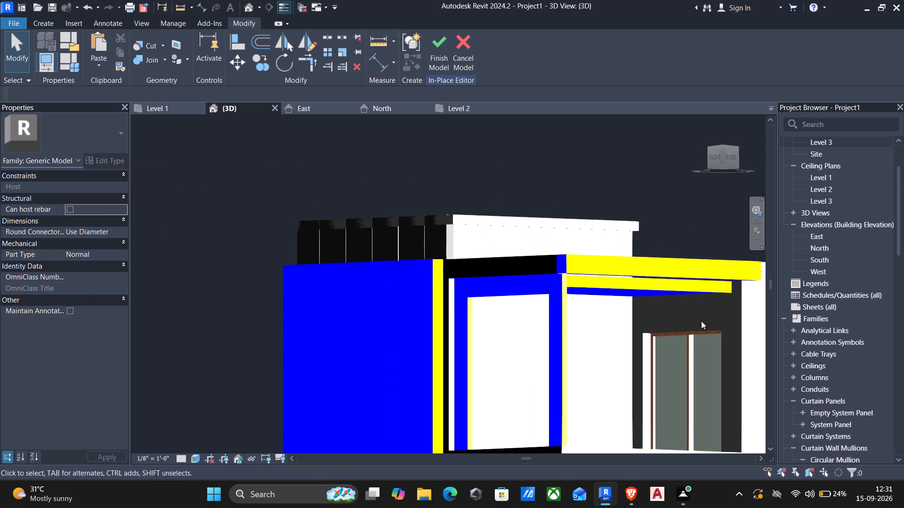
{"action": "middle_click_drag", "start_coordinate": [683, 303], "coordinate": [444, 381], "text": "shift"}
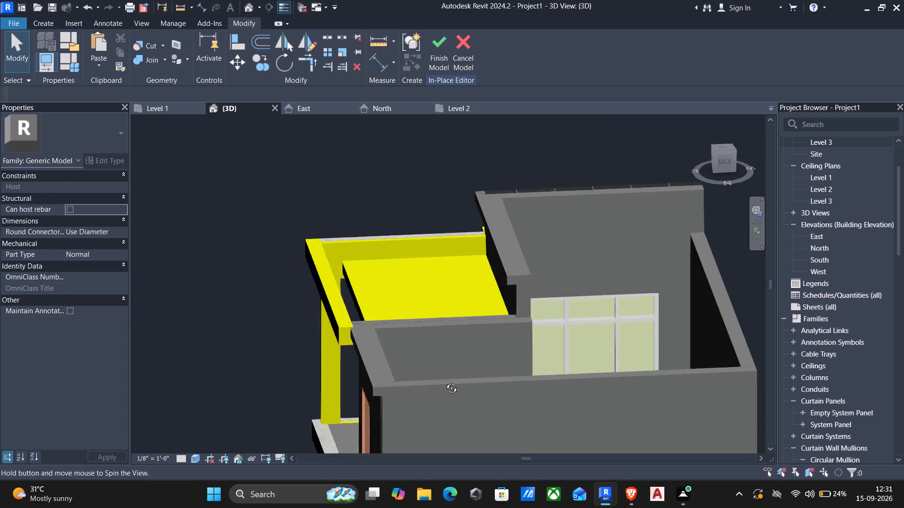
{"action": "middle_click_drag", "start_coordinate": [444, 381], "coordinate": [431, 383], "text": "shift"}
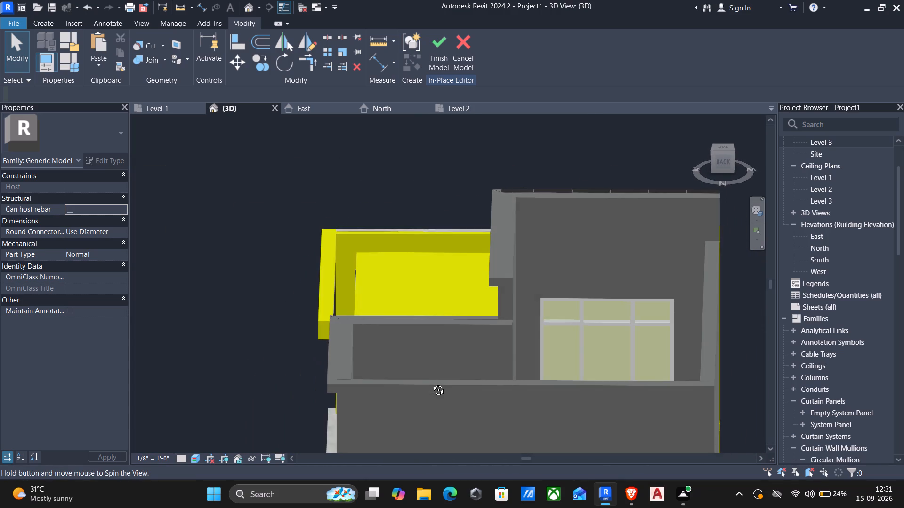
{"action": "middle_click_drag", "start_coordinate": [431, 383], "coordinate": [419, 414], "text": "shift"}
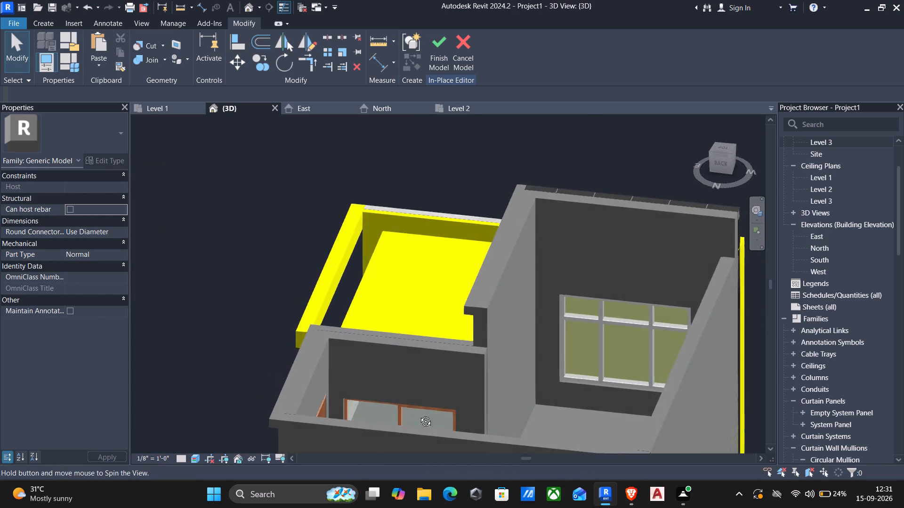
{"action": "middle_click_drag", "start_coordinate": [419, 414], "coordinate": [420, 376], "text": "shift"}
{"action": "left_click", "coordinate": [33, 21]}
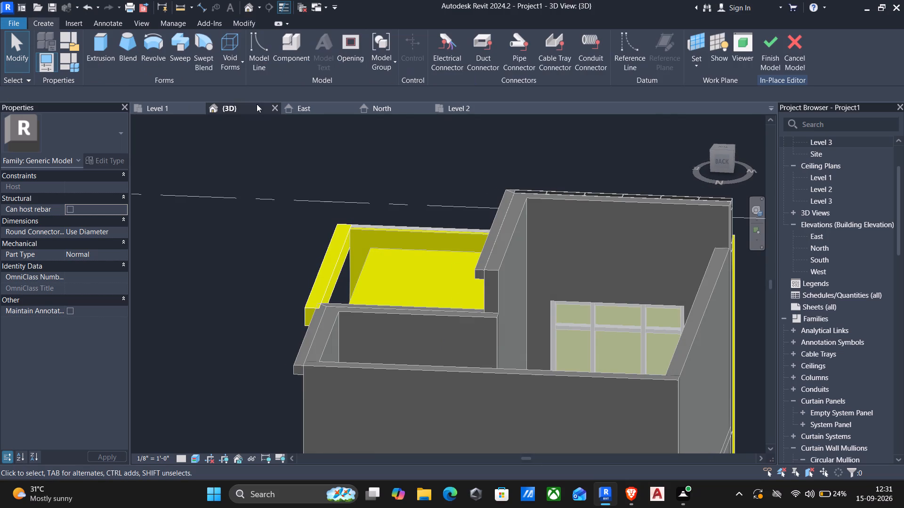
{"action": "left_click", "coordinate": [97, 41]}
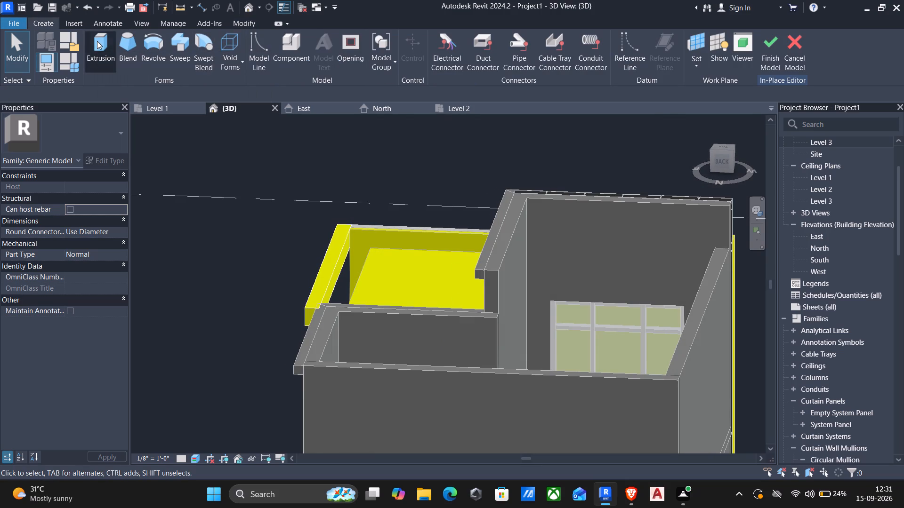
{"action": "left_click", "coordinate": [540, 61]}
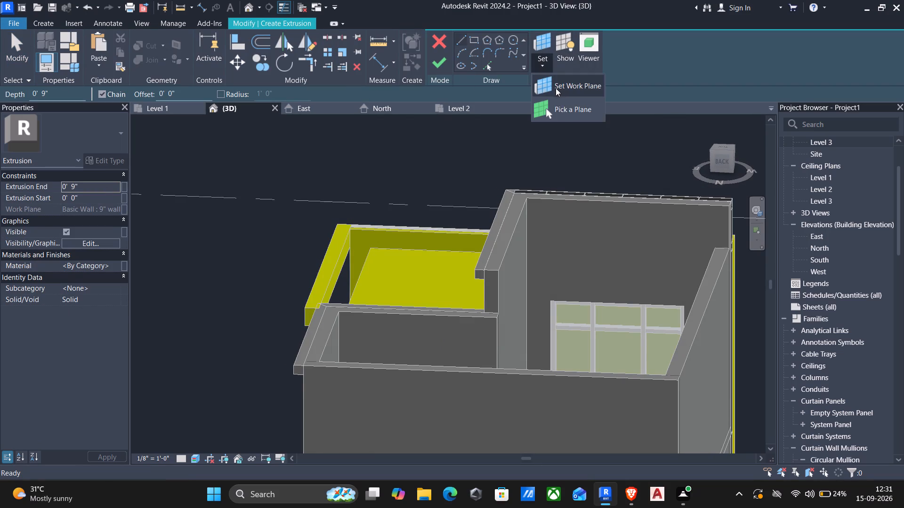
{"action": "left_click", "coordinate": [556, 110]}
{"action": "scroll", "coordinate": [361, 256], "scroll_direction": "up", "scroll_amount": 3}
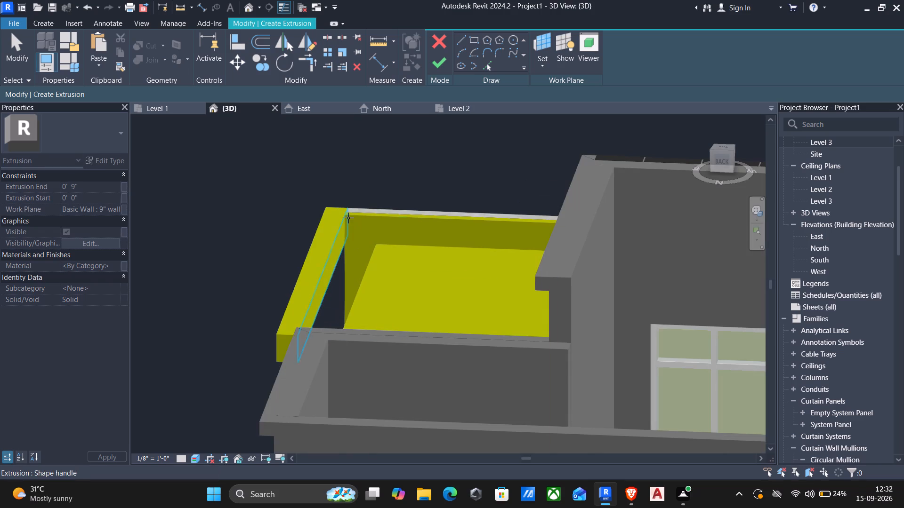
{"action": "left_click", "coordinate": [368, 220]}
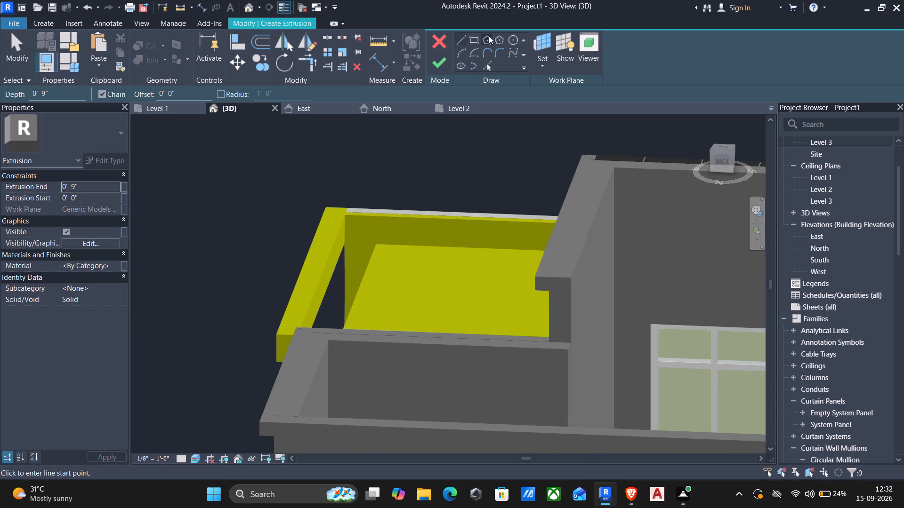
Sketch a rectangle about 4" wide and 1' 9" high down from the corner where the front frame meets the side roof beam.
{"action": "left_click", "coordinate": [472, 40]}
{"action": "scroll", "coordinate": [362, 230], "scroll_direction": "up", "scroll_amount": 7}
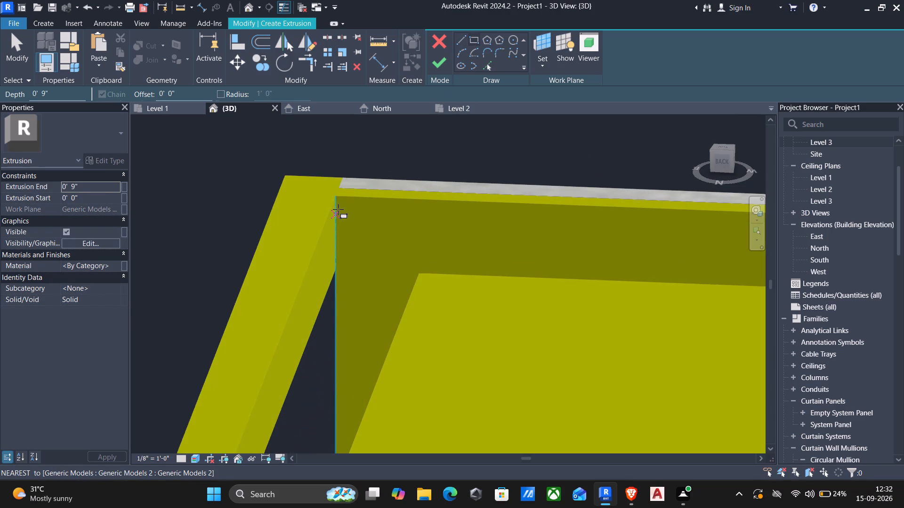
{"action": "left_click_drag", "start_coordinate": [335, 197], "coordinate": [342, 207]}
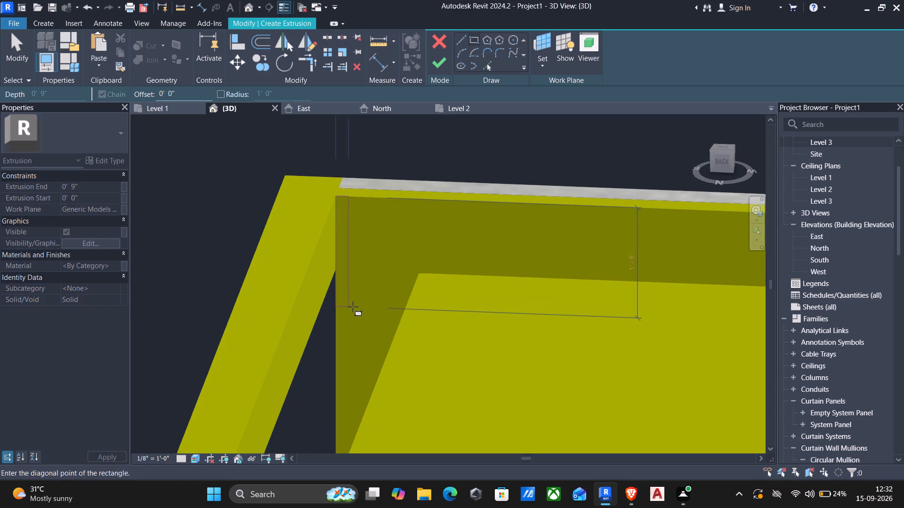
{"action": "left_click", "coordinate": [362, 323]}
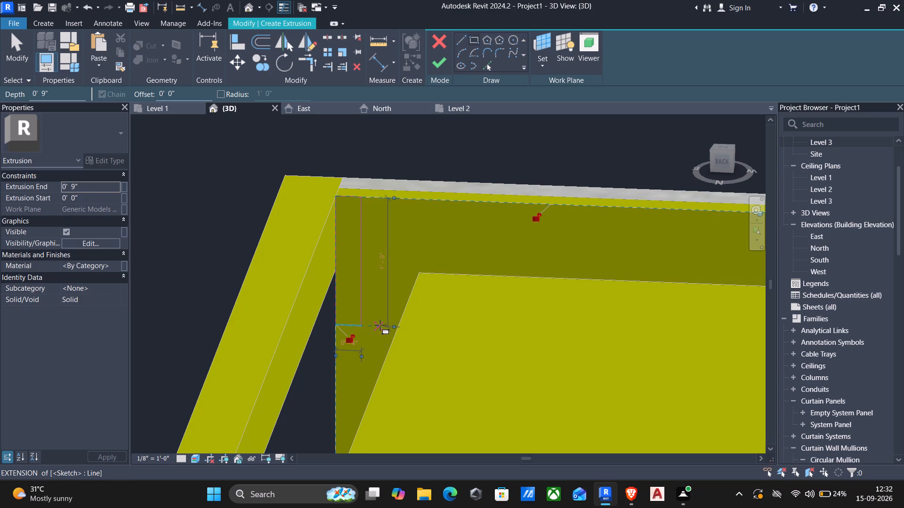
{"action": "key", "text": "Escape"}
{"action": "key", "text": "Escape"}
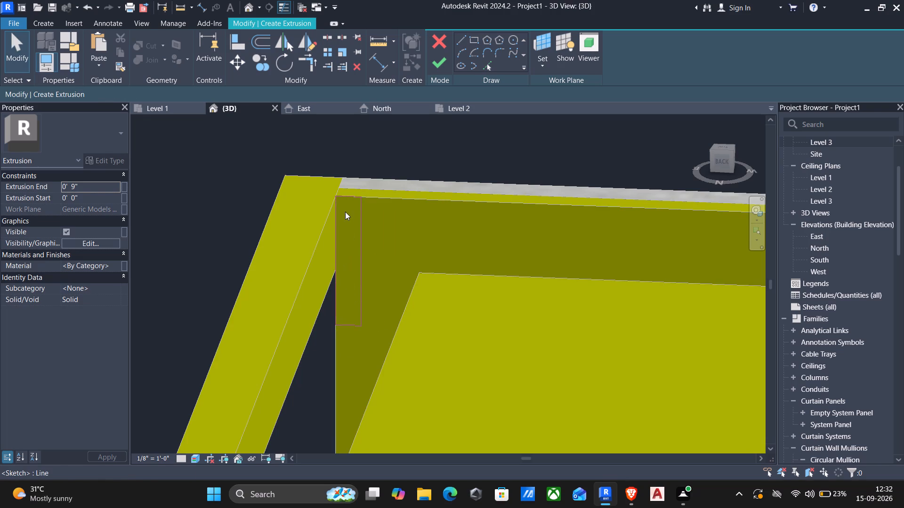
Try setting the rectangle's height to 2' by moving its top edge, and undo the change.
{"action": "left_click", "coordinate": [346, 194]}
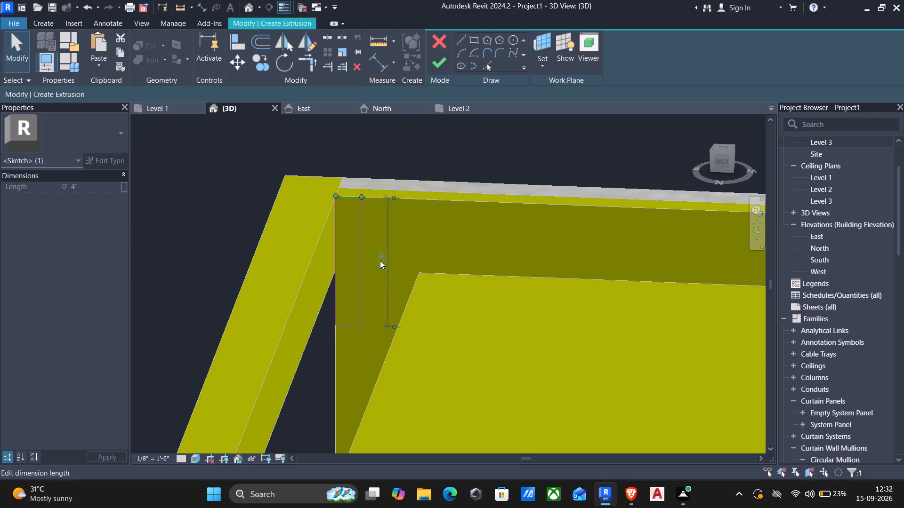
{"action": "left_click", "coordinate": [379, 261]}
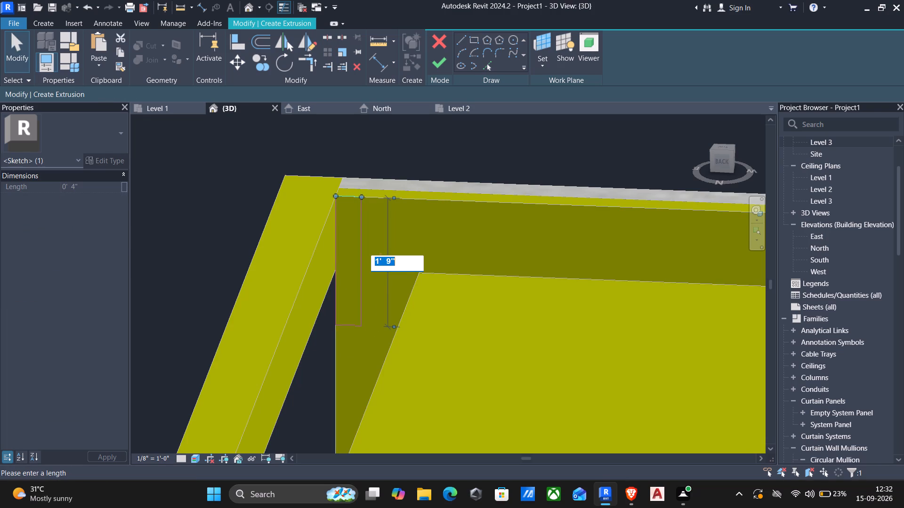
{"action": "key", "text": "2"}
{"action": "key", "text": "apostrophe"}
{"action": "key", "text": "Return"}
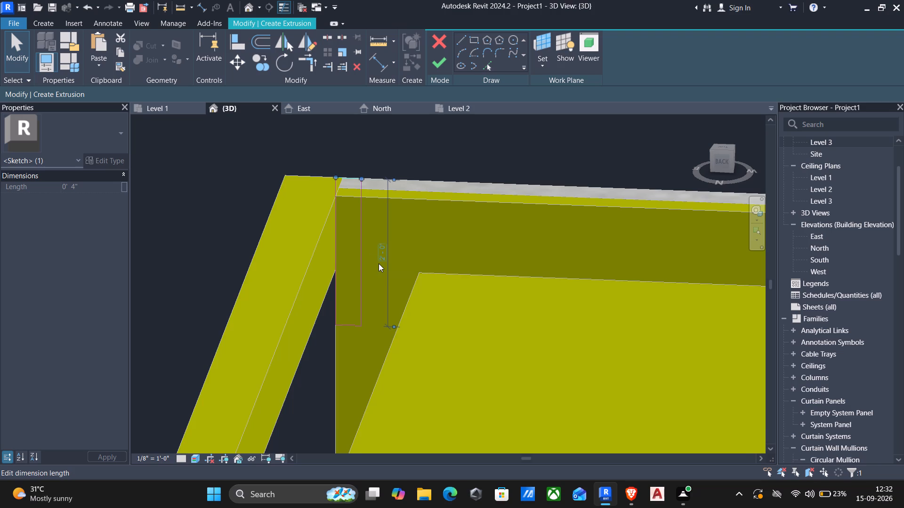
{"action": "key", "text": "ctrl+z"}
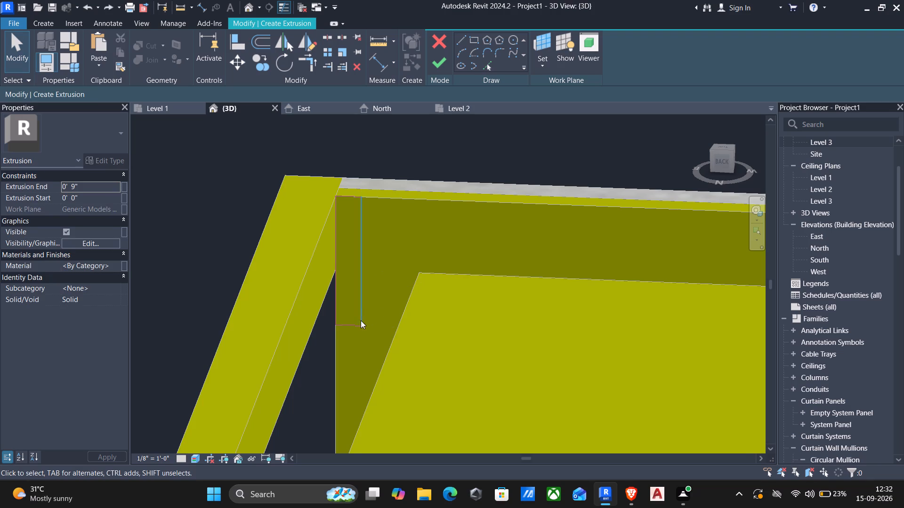
Set the rectangle's height to 2' by moving its bottom edge.
{"action": "left_click", "coordinate": [352, 324]}
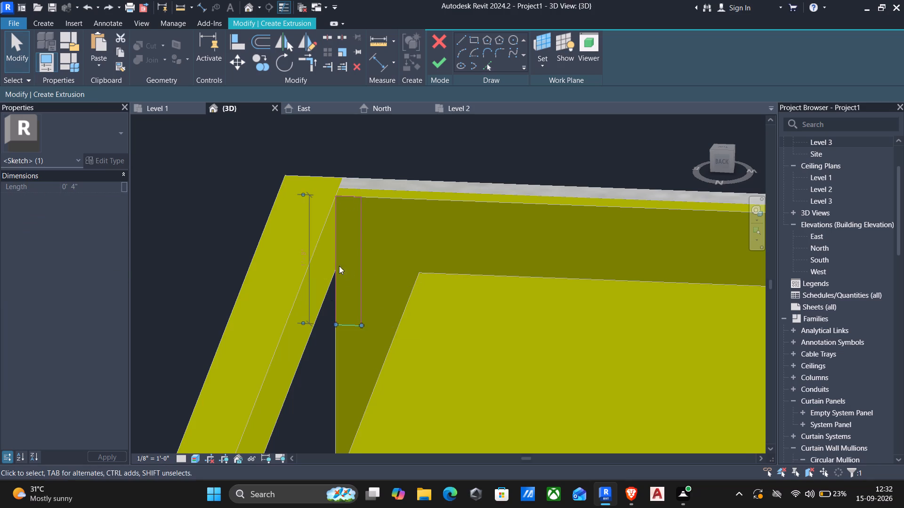
{"action": "left_click", "coordinate": [305, 260]}
{"action": "type", "text": "2'"}
{"action": "key", "text": "Return"}
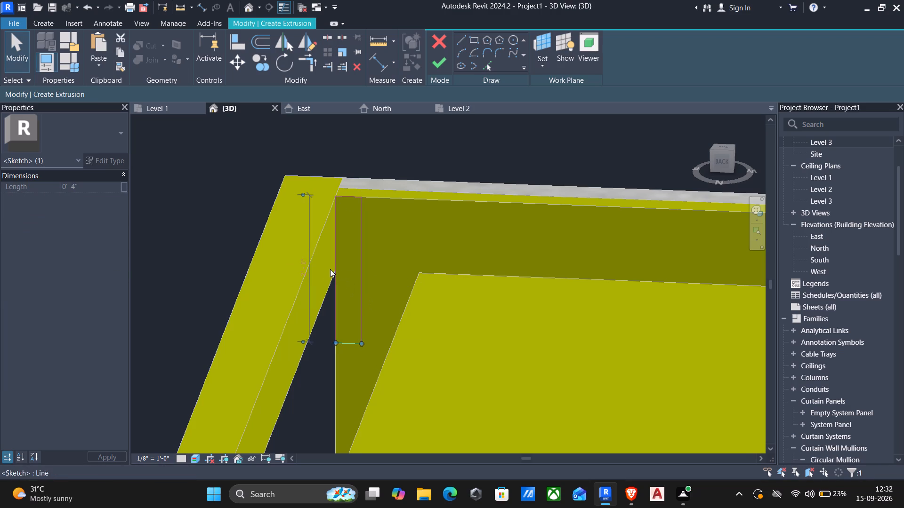
Extrude the 4" by 2' profile 9" deep and finish the in-place model.
{"action": "left_click", "coordinate": [335, 269]}
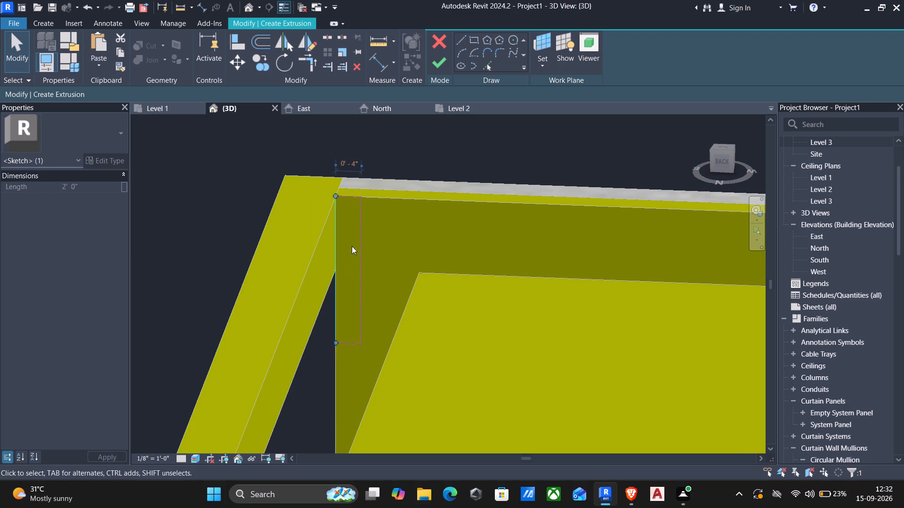
{"action": "left_click", "coordinate": [434, 66]}
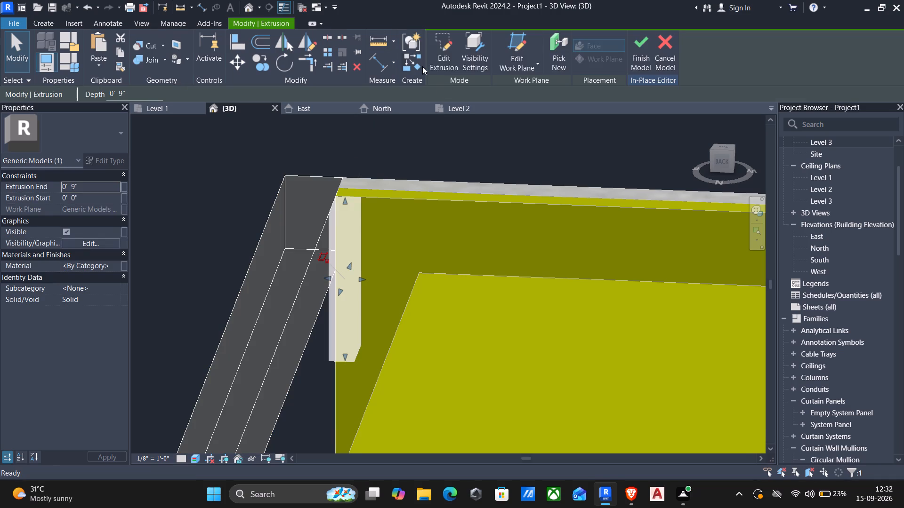
{"action": "left_click", "coordinate": [636, 48]}
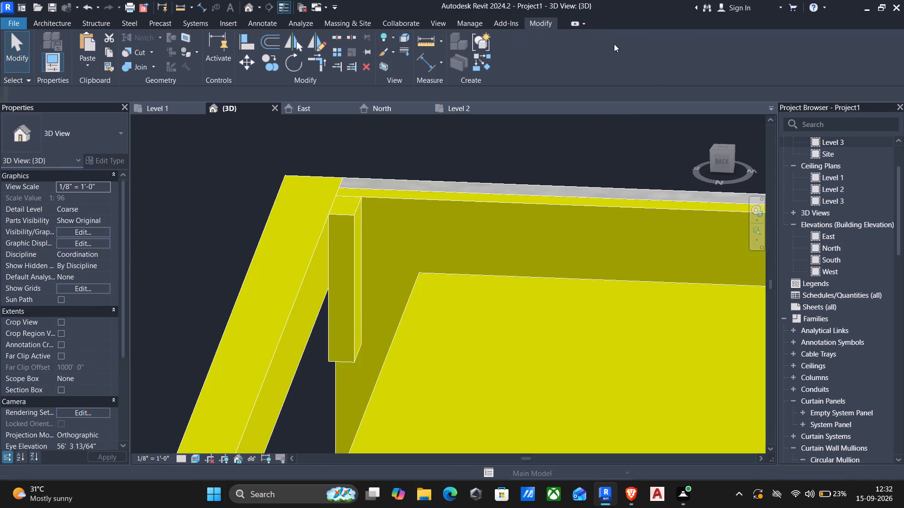
Stretch the 4" by 2' extrusion along the inside of the side roof beam back to the house wall's cornice.
{"action": "scroll", "coordinate": [522, 178], "scroll_direction": "down", "scroll_amount": 1}
{"action": "middle_click_drag", "start_coordinate": [489, 228], "coordinate": [451, 238], "text": "shift"}
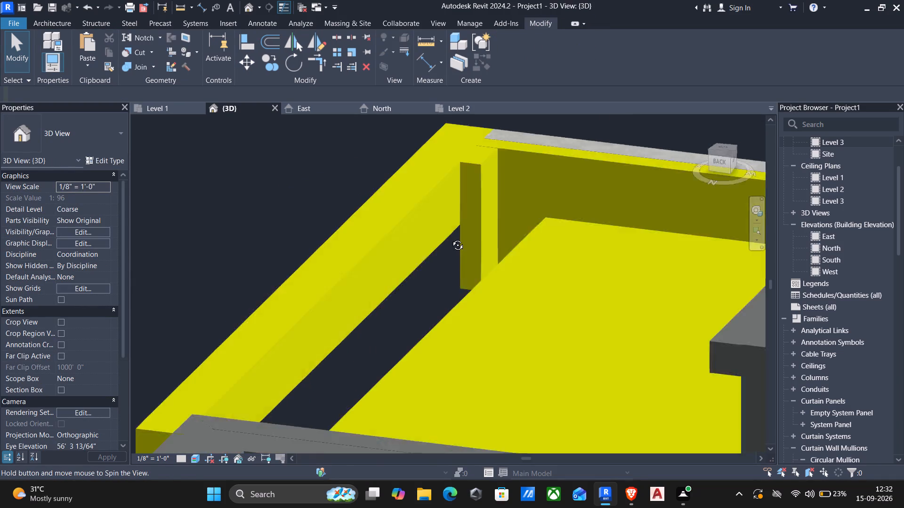
{"action": "middle_click_drag", "start_coordinate": [451, 238], "coordinate": [429, 243], "text": "shift"}
{"action": "scroll", "coordinate": [420, 243], "scroll_direction": "down", "scroll_amount": 2}
{"action": "left_click", "coordinate": [621, 151]}
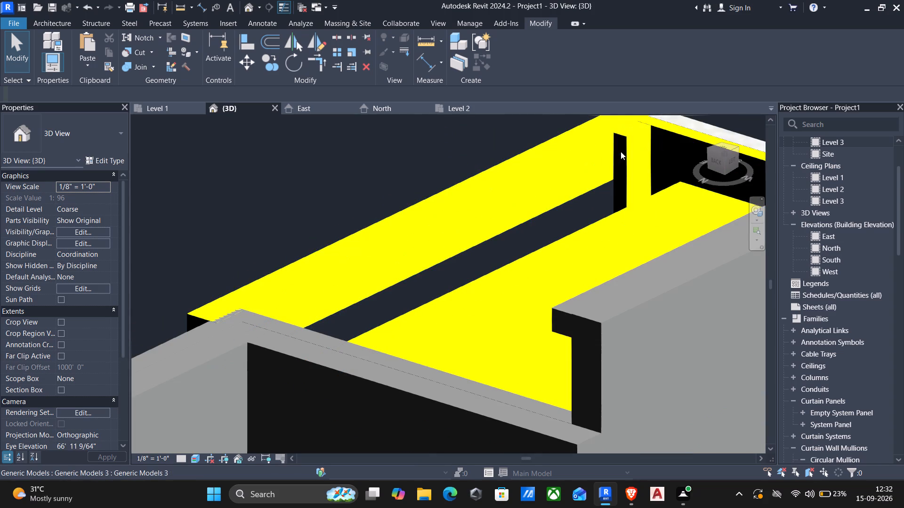
{"action": "left_click", "coordinate": [623, 169]}
{"action": "scroll", "coordinate": [616, 187], "scroll_direction": "down", "scroll_amount": 2}
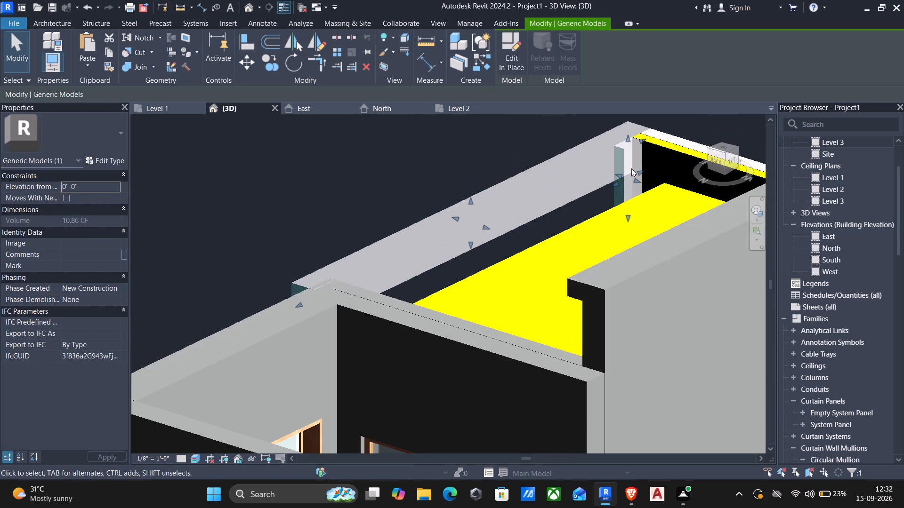
{"action": "left_click_drag", "start_coordinate": [616, 185], "coordinate": [404, 278]}
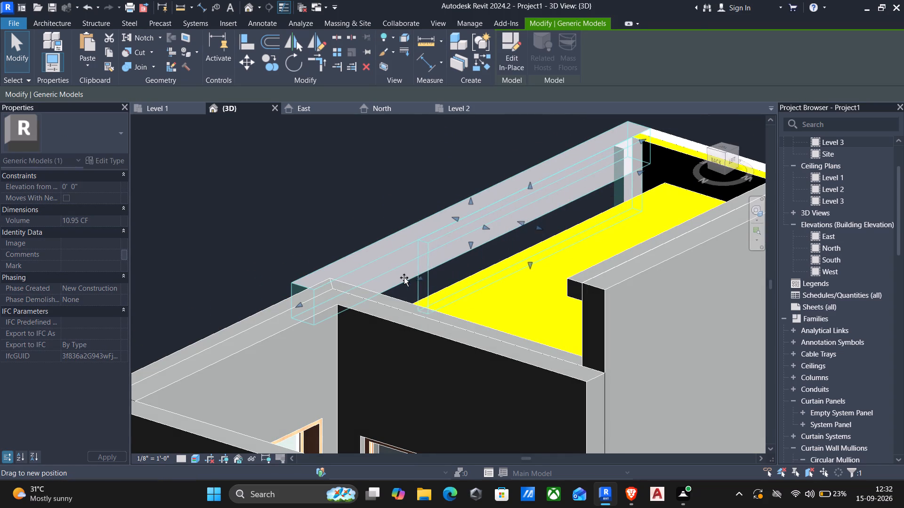
{"action": "left_click_drag", "start_coordinate": [404, 278], "coordinate": [364, 294]}
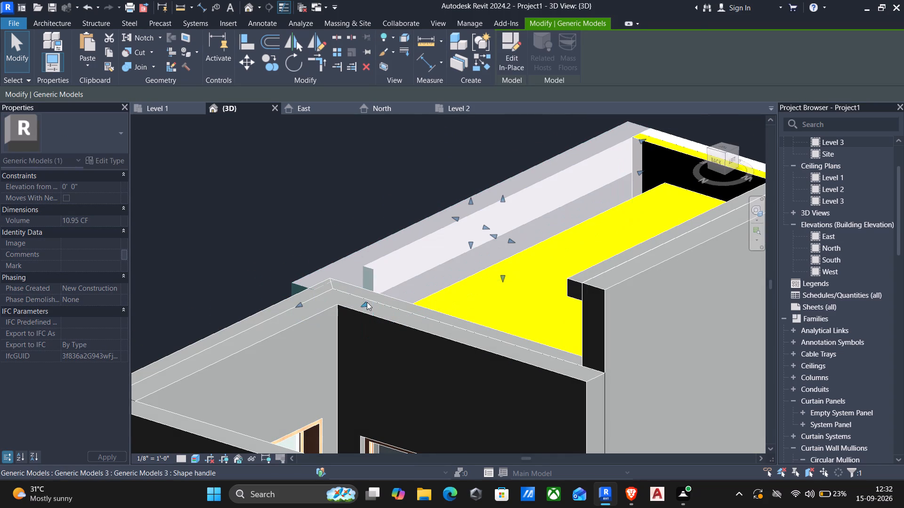
{"action": "middle_click_drag", "start_coordinate": [272, 299], "coordinate": [339, 296], "text": "shift"}
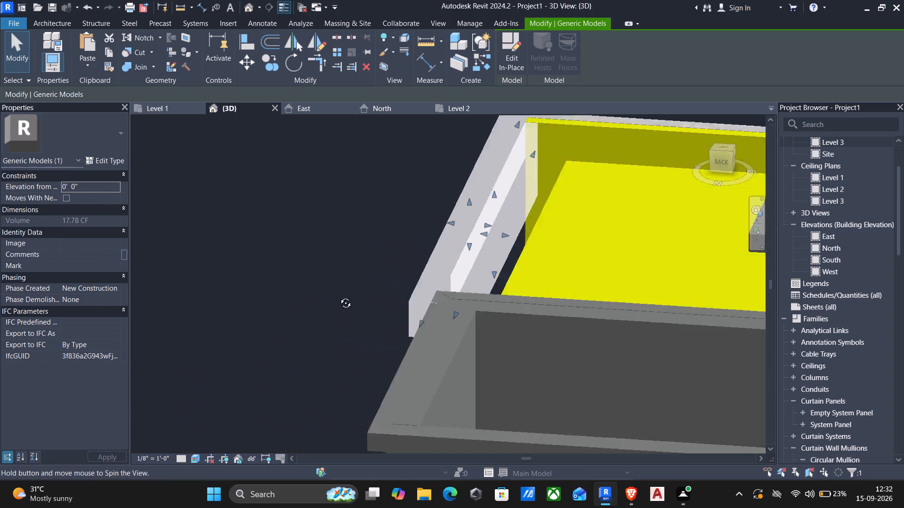
{"action": "middle_click_drag", "start_coordinate": [339, 296], "coordinate": [578, 432], "text": "shift"}
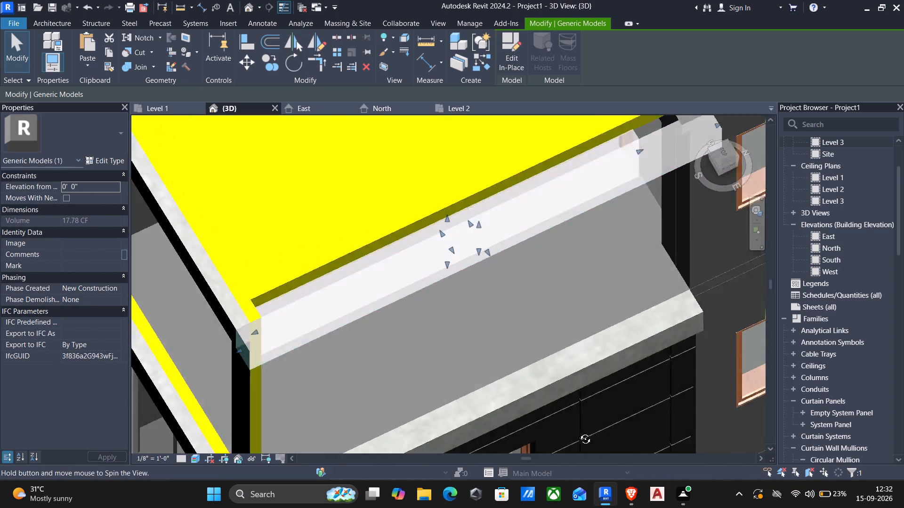
{"action": "middle_click_drag", "start_coordinate": [578, 432], "coordinate": [686, 281], "text": "shift"}
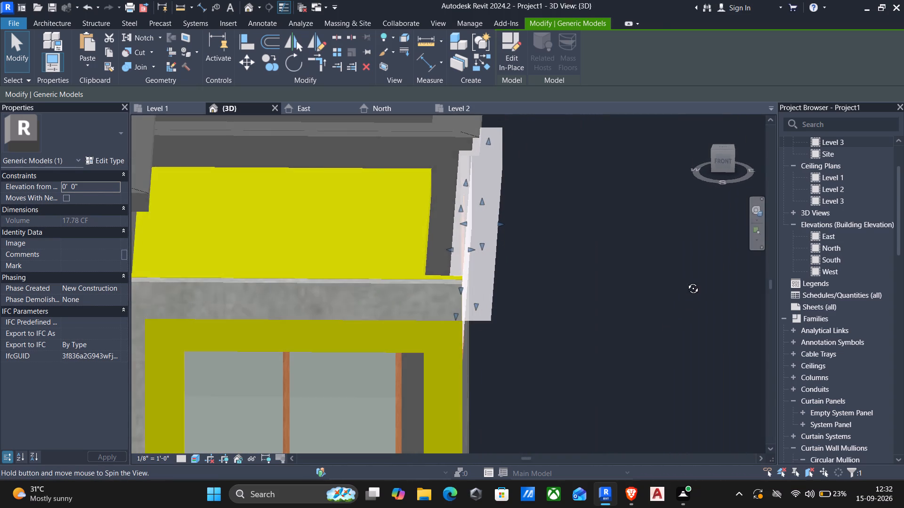
{"action": "middle_click_drag", "start_coordinate": [686, 281], "coordinate": [720, 279], "text": "shift"}
{"action": "scroll", "coordinate": [346, 186], "scroll_direction": "up", "scroll_amount": 2}
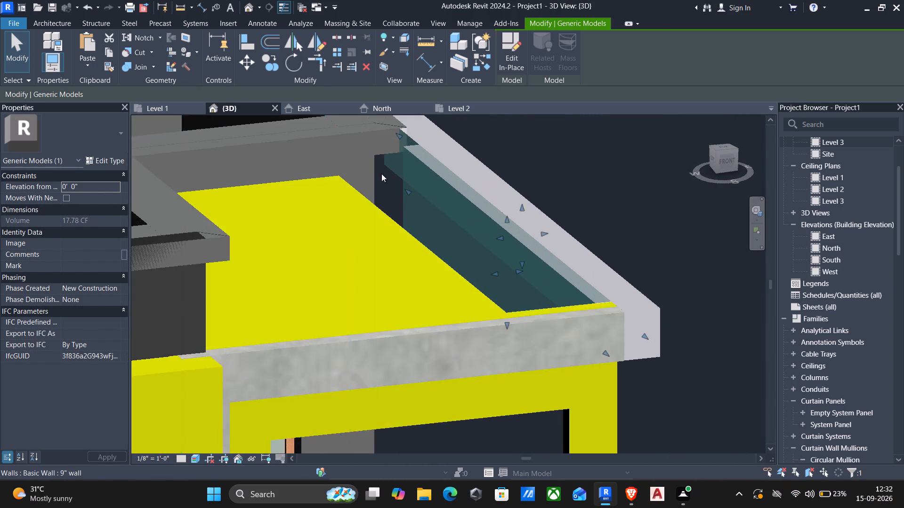
{"action": "scroll", "coordinate": [382, 168], "scroll_direction": "up", "scroll_amount": 3}
{"action": "middle_click_drag", "start_coordinate": [371, 174], "coordinate": [355, 252]}
{"action": "key", "text": "Escape"}
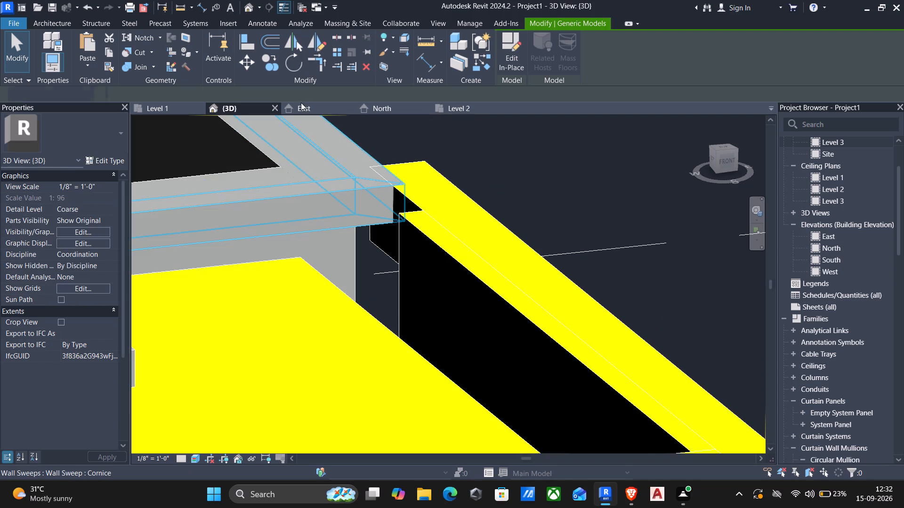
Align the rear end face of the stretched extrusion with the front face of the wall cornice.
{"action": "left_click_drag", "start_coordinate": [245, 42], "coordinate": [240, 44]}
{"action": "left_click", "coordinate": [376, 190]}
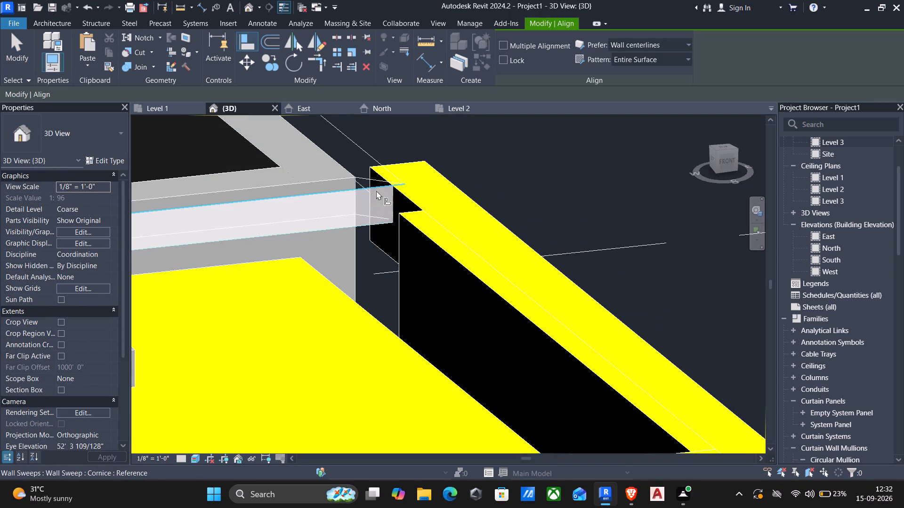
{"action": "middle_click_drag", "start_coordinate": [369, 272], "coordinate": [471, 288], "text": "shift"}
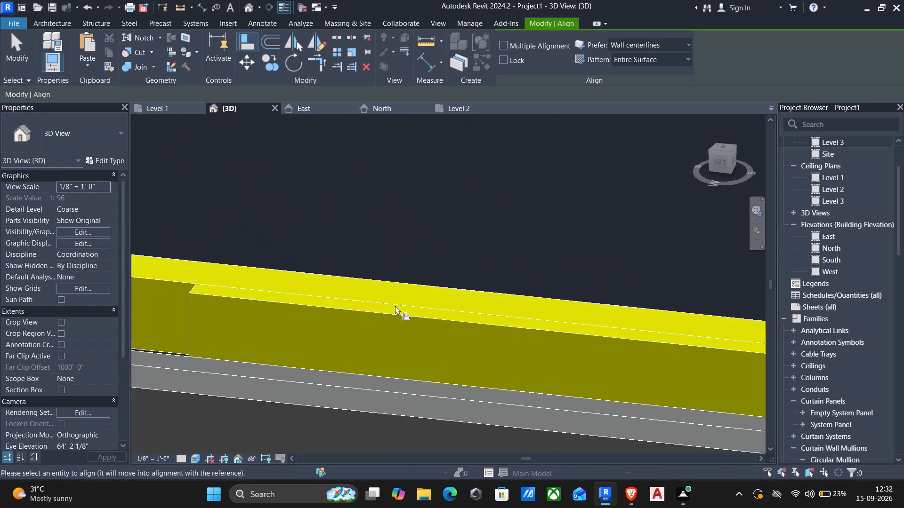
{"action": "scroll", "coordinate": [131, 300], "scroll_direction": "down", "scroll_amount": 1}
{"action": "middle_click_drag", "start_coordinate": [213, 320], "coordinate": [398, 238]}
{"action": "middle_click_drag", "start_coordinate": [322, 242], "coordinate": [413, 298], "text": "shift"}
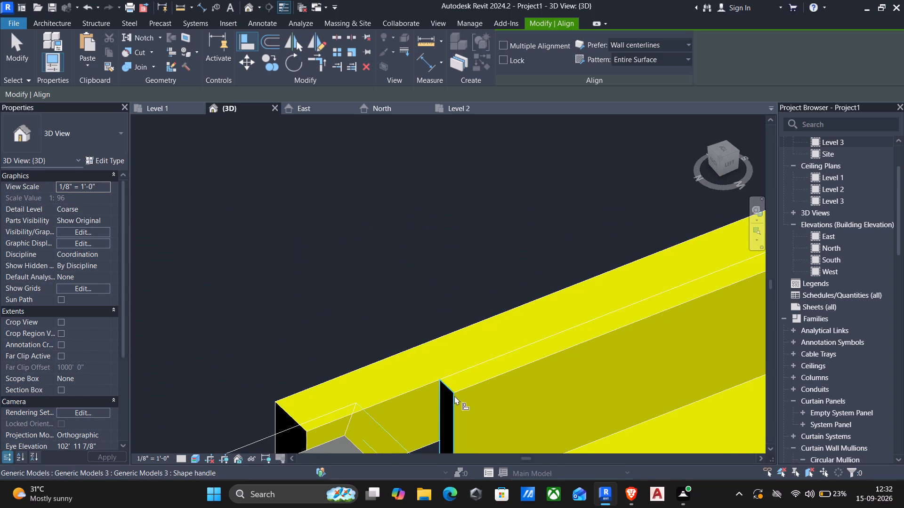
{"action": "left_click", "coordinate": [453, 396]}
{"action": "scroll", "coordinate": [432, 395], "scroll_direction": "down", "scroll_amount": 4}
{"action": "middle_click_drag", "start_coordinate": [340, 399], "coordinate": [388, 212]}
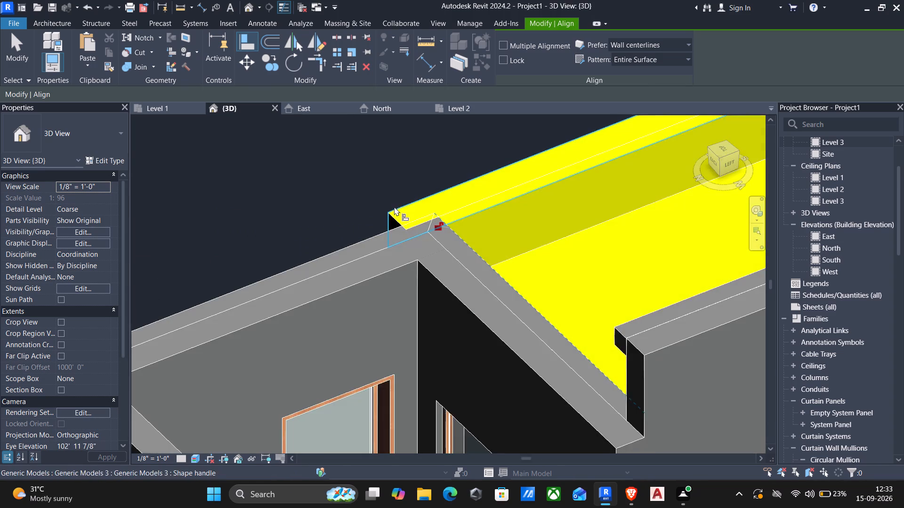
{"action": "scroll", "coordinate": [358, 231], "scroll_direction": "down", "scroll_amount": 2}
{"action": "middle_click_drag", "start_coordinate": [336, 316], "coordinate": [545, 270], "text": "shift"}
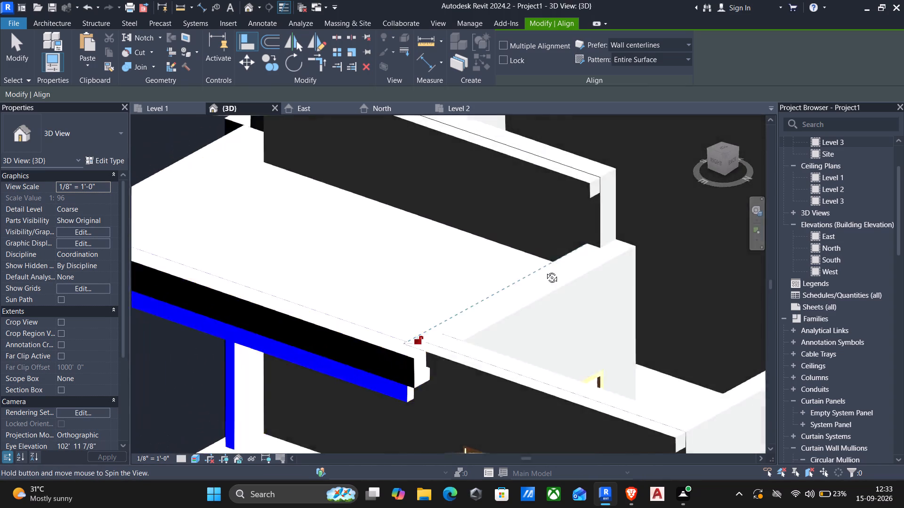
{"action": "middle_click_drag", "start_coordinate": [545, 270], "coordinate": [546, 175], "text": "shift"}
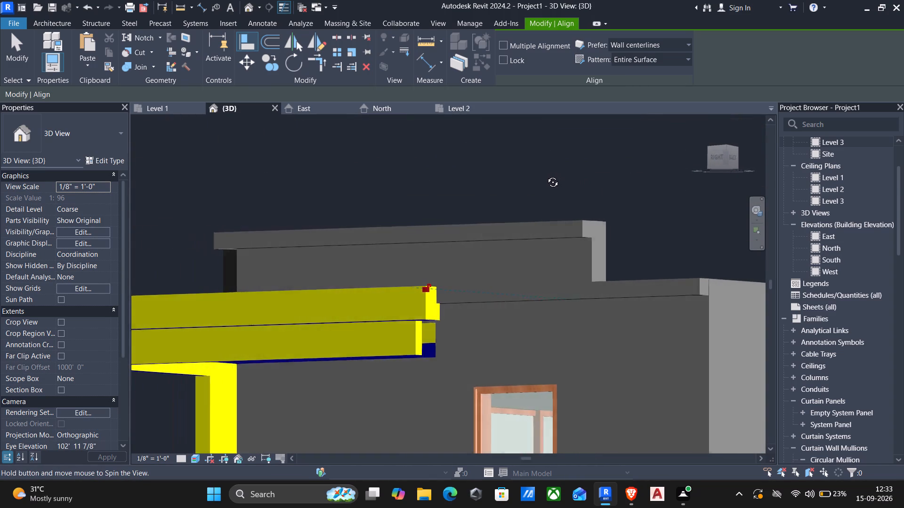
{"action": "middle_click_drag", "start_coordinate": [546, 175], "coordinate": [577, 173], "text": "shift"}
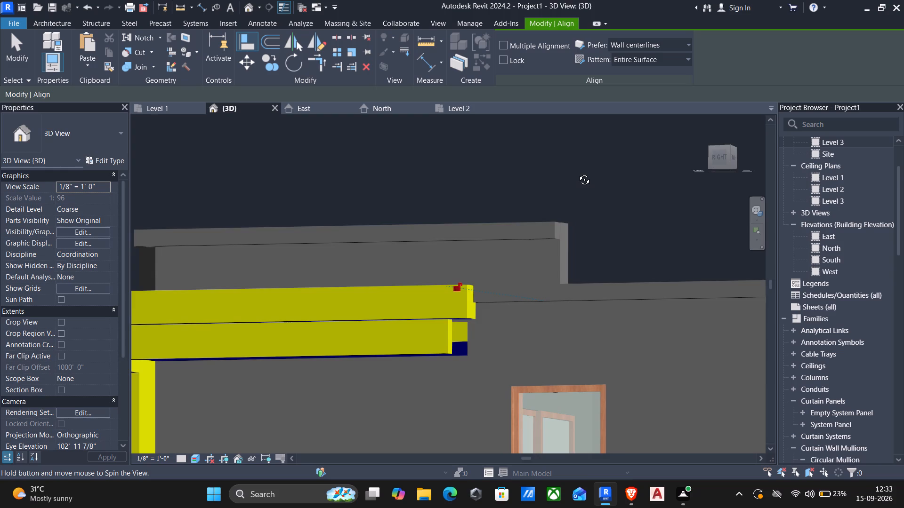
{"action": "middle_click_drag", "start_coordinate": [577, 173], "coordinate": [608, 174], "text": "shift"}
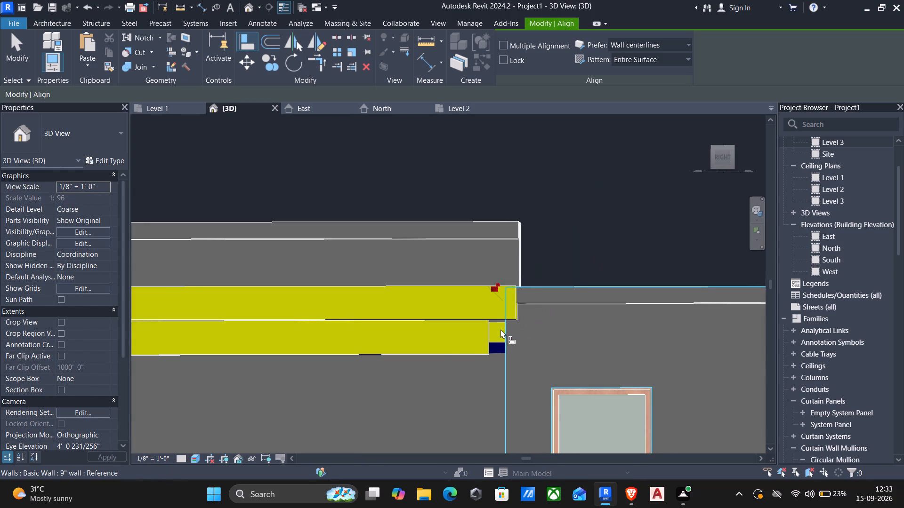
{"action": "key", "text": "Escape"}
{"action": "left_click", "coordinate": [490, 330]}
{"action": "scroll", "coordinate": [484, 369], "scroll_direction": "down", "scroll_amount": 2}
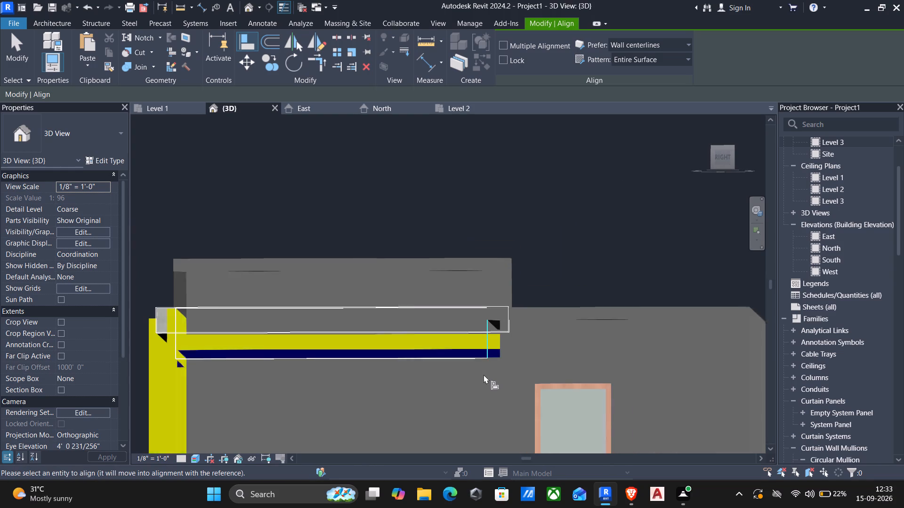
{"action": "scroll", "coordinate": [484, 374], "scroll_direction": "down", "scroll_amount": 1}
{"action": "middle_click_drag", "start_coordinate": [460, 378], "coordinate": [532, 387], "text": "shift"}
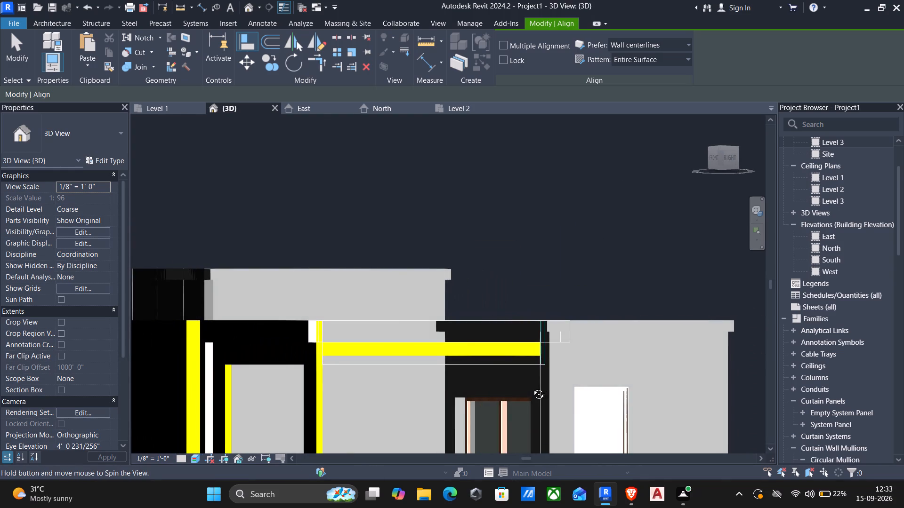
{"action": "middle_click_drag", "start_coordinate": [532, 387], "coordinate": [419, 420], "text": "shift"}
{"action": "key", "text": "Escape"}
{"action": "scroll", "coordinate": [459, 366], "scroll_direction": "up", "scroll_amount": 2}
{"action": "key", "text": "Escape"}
Extend the lower extrusion's rear end past the wall corner, about level with the end of the upper side beam.
{"action": "left_click", "coordinate": [453, 373]}
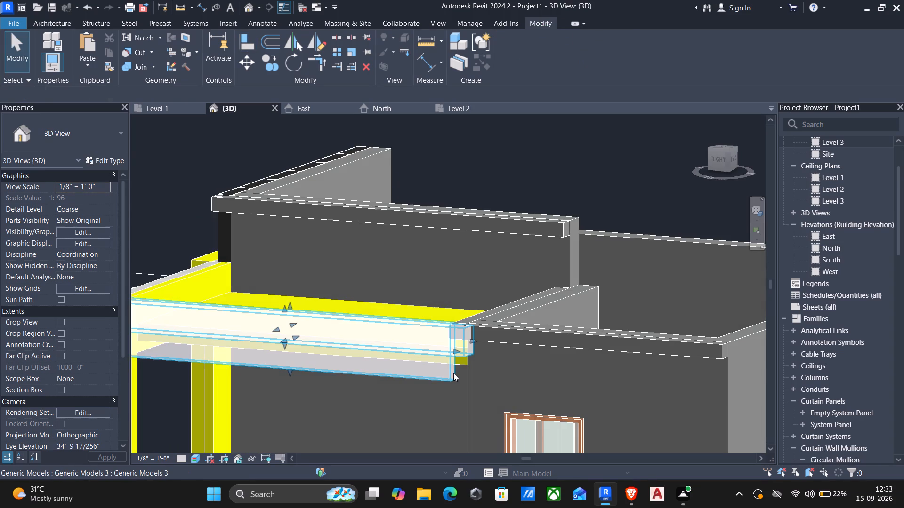
{"action": "left_click_drag", "start_coordinate": [458, 353], "coordinate": [480, 351]}
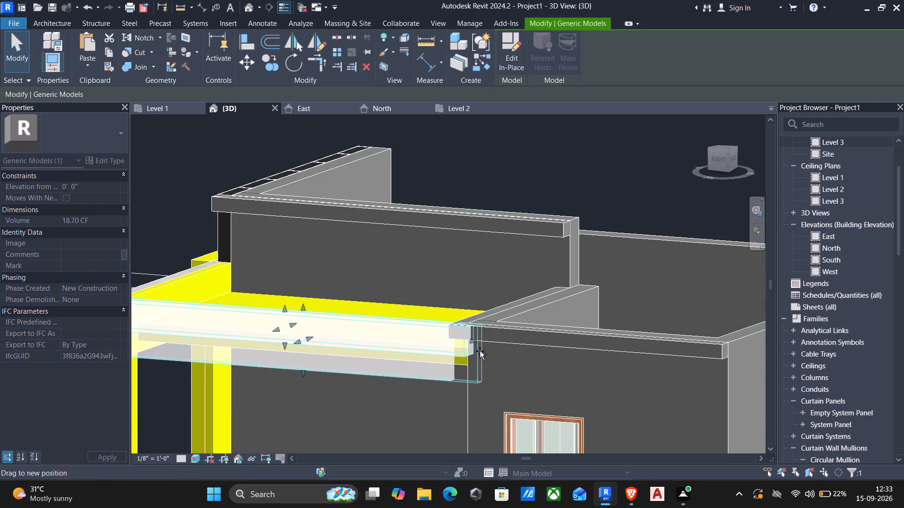
{"action": "left_click_drag", "start_coordinate": [480, 351], "coordinate": [470, 354]}
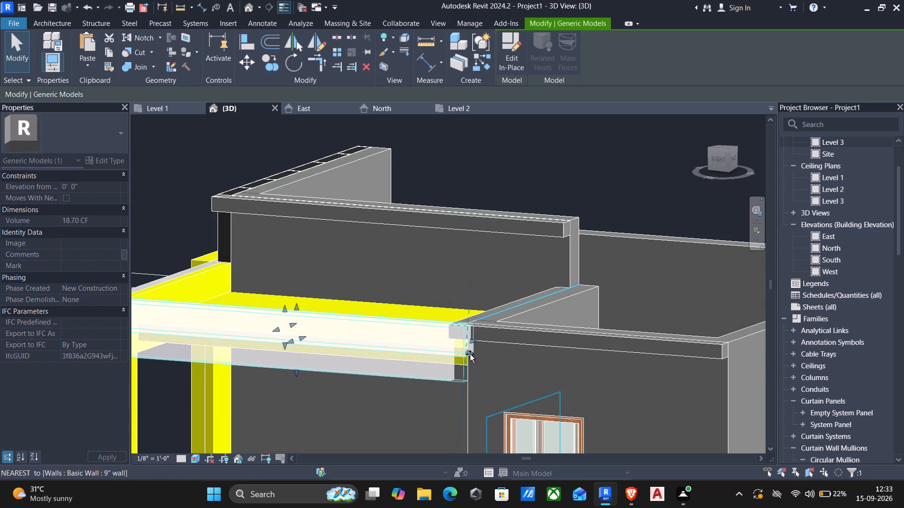
{"action": "left_click_drag", "start_coordinate": [470, 354], "coordinate": [474, 352]}
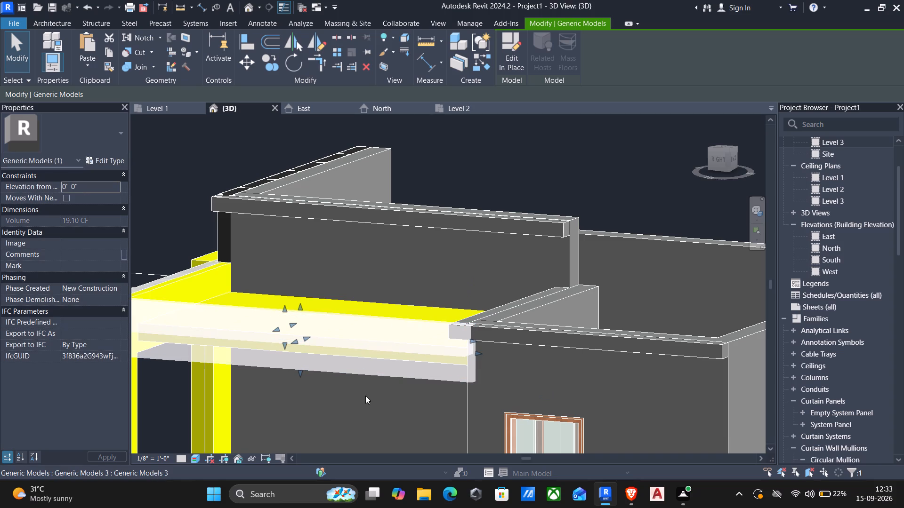
{"action": "key", "text": "Escape"}
Extend the side edge of the balcony roof's ceiling slab outward to the inner face of the side beam.
{"action": "middle_click_drag", "start_coordinate": [364, 393], "coordinate": [400, 362], "text": "shift"}
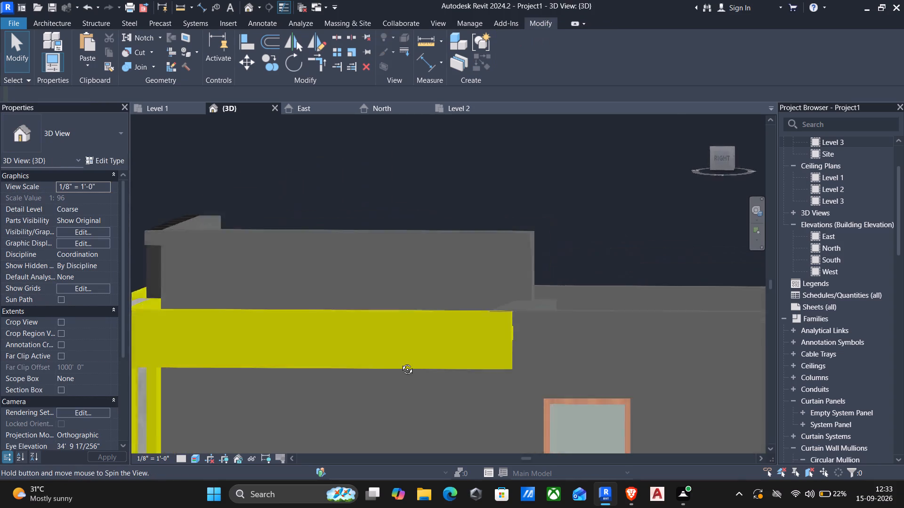
{"action": "middle_click_drag", "start_coordinate": [400, 362], "coordinate": [409, 227], "text": "shift"}
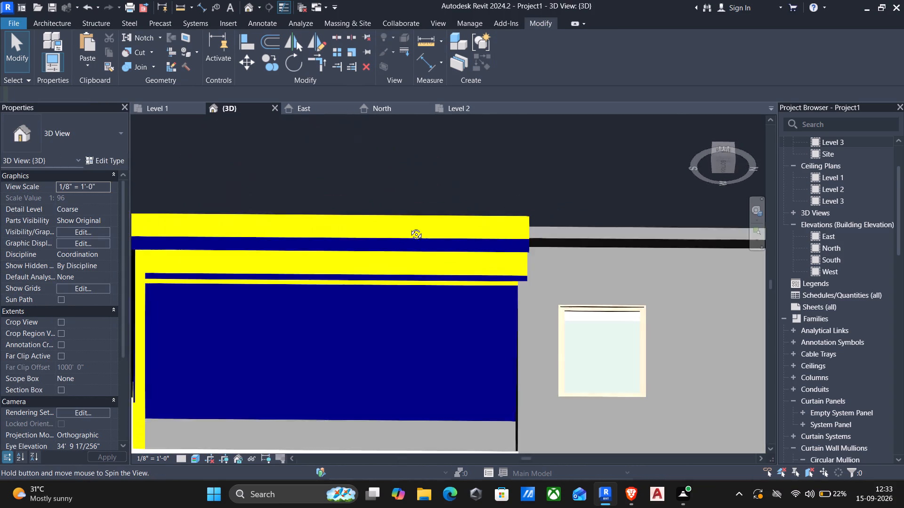
{"action": "middle_click_drag", "start_coordinate": [409, 227], "coordinate": [336, 410], "text": "shift"}
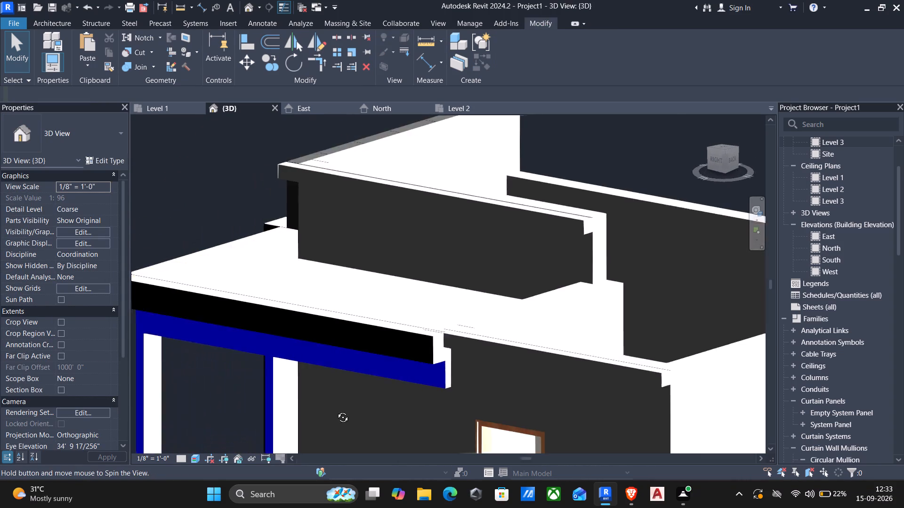
{"action": "middle_click_drag", "start_coordinate": [336, 410], "coordinate": [446, 305], "text": "shift"}
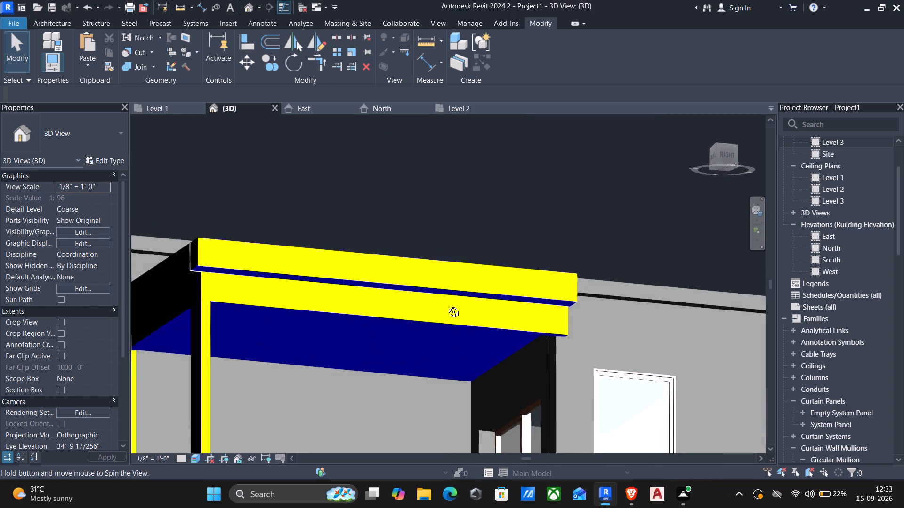
{"action": "middle_click_drag", "start_coordinate": [446, 305], "coordinate": [606, 382], "text": "shift"}
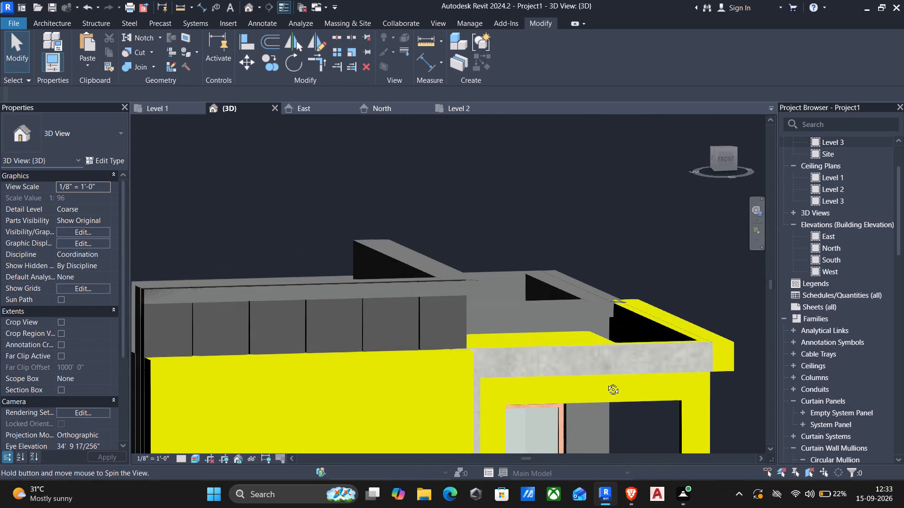
{"action": "middle_click_drag", "start_coordinate": [606, 382], "coordinate": [600, 413], "text": "shift"}
{"action": "left_click", "coordinate": [618, 371]}
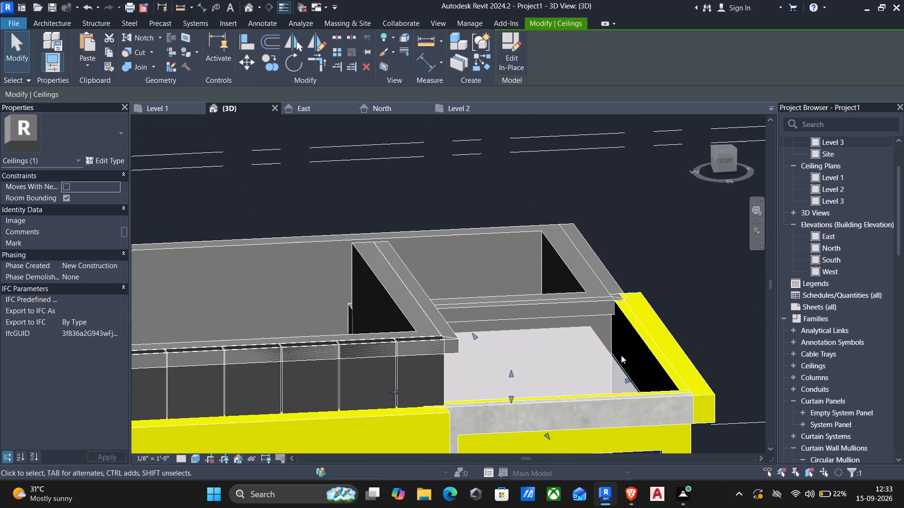
{"action": "left_click_drag", "start_coordinate": [627, 379], "coordinate": [648, 365]}
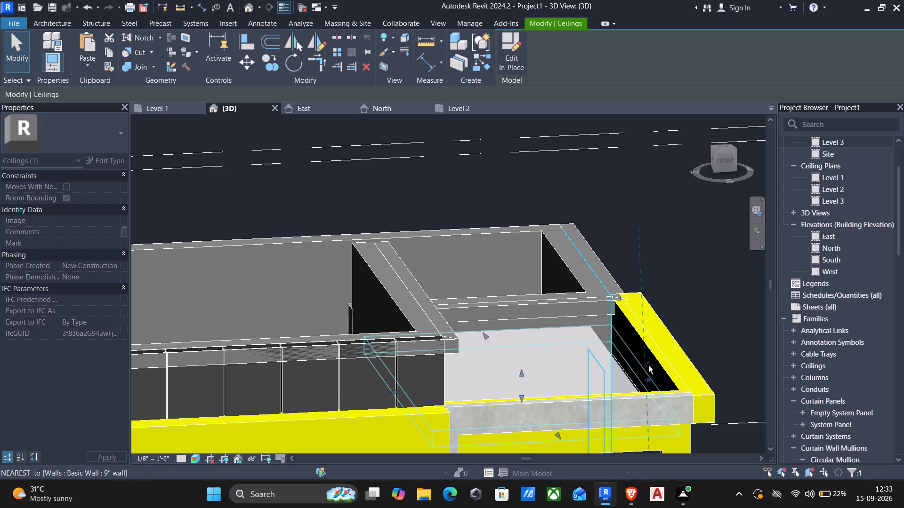
{"action": "left_click_drag", "start_coordinate": [648, 365], "coordinate": [641, 354]}
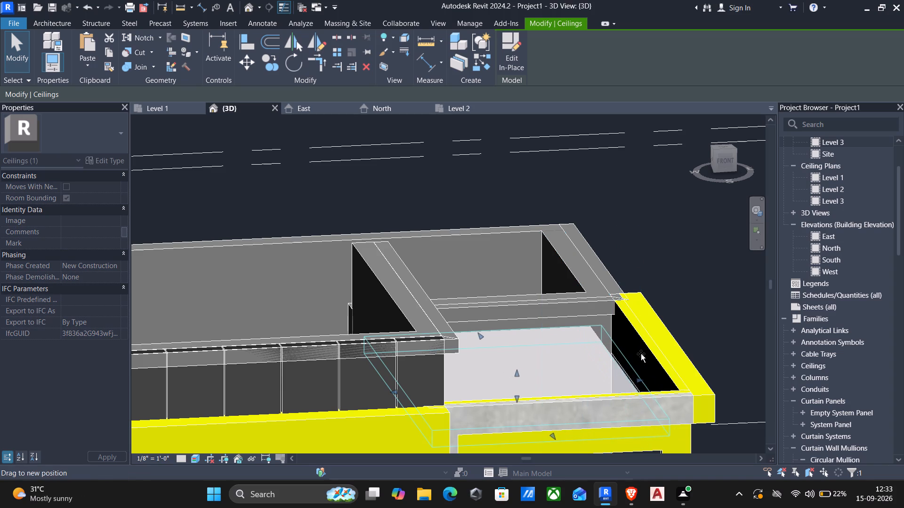
{"action": "left_click_drag", "start_coordinate": [641, 354], "coordinate": [644, 354]}
{"action": "key", "text": "Escape"}
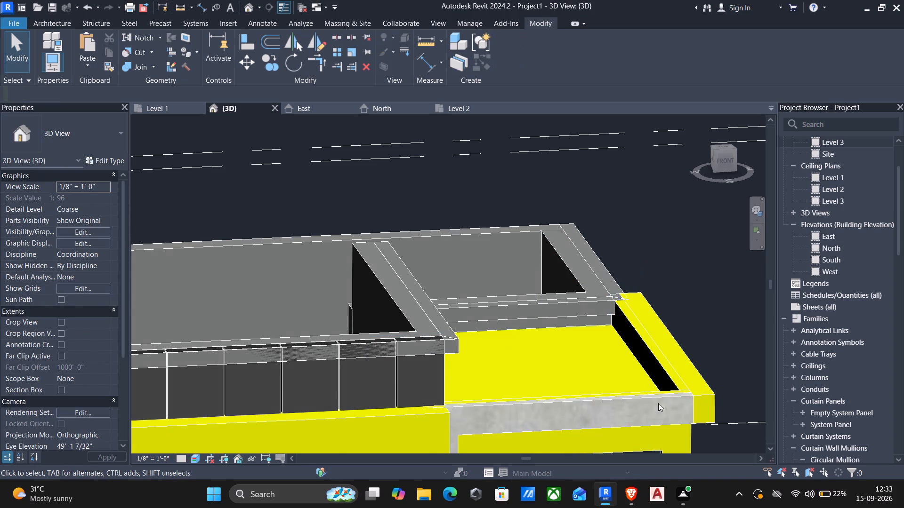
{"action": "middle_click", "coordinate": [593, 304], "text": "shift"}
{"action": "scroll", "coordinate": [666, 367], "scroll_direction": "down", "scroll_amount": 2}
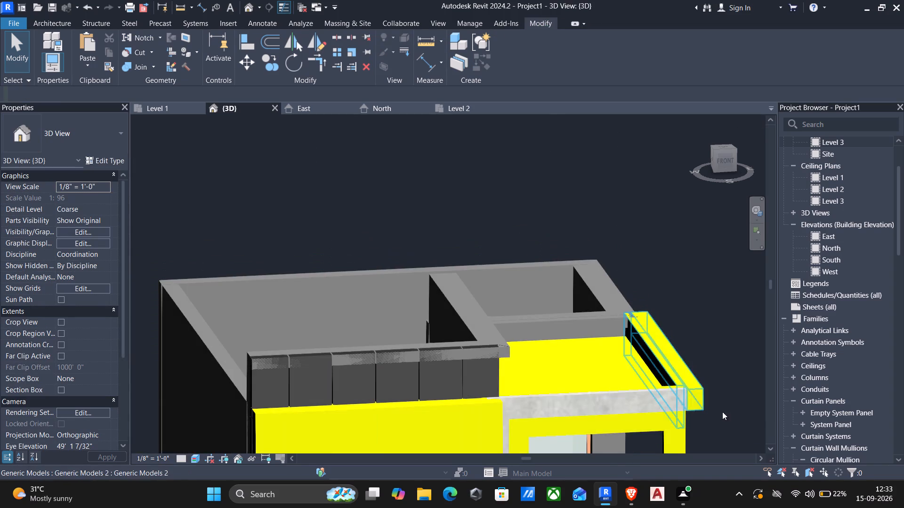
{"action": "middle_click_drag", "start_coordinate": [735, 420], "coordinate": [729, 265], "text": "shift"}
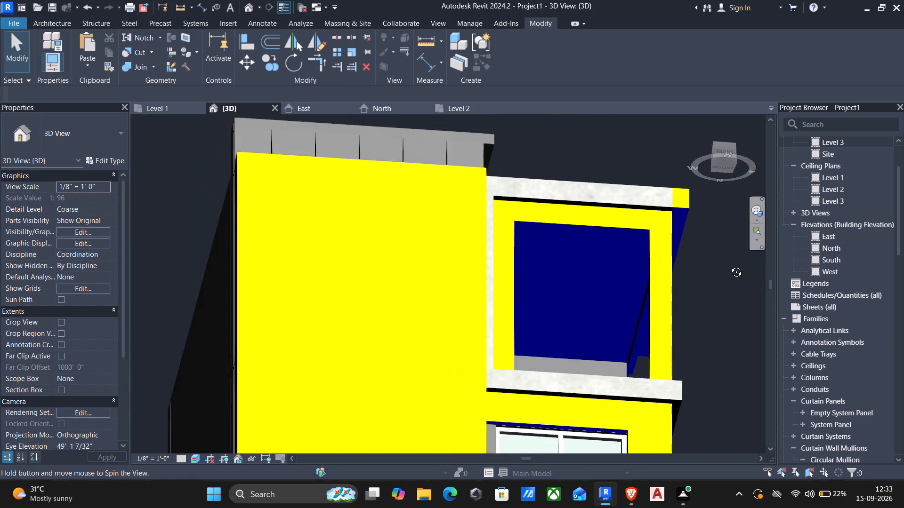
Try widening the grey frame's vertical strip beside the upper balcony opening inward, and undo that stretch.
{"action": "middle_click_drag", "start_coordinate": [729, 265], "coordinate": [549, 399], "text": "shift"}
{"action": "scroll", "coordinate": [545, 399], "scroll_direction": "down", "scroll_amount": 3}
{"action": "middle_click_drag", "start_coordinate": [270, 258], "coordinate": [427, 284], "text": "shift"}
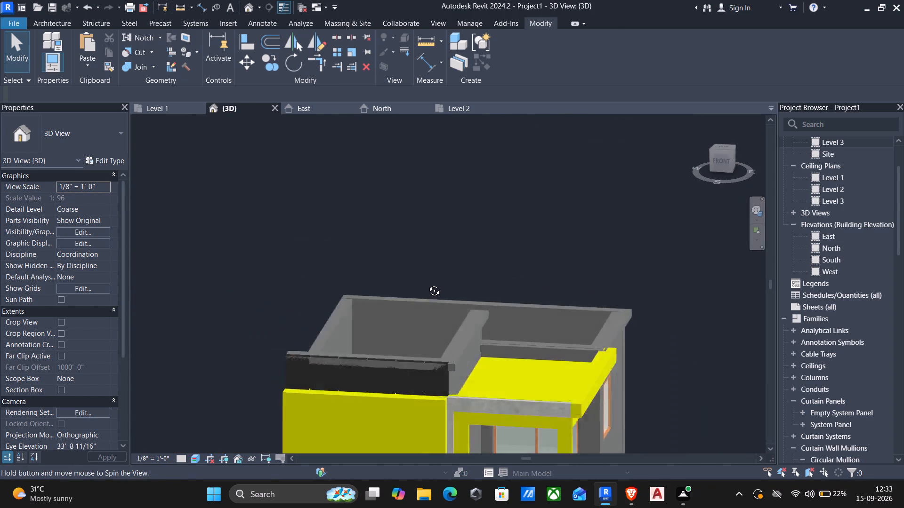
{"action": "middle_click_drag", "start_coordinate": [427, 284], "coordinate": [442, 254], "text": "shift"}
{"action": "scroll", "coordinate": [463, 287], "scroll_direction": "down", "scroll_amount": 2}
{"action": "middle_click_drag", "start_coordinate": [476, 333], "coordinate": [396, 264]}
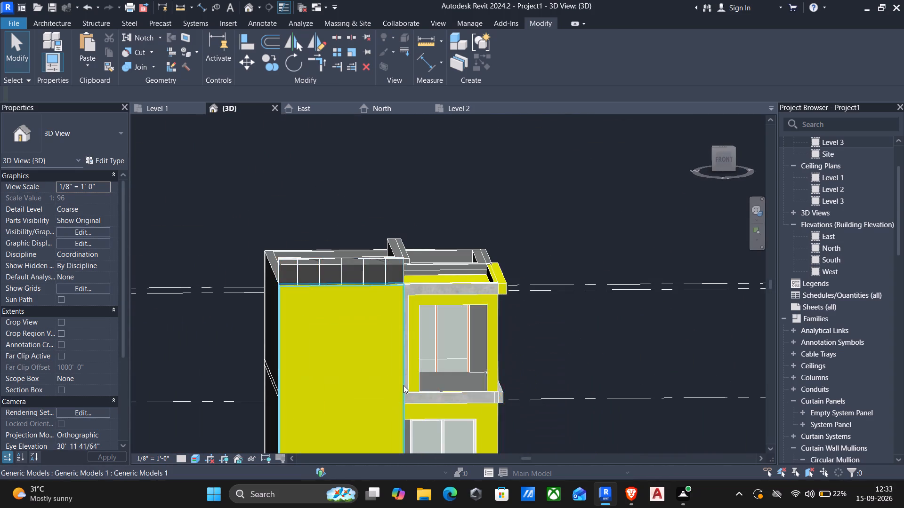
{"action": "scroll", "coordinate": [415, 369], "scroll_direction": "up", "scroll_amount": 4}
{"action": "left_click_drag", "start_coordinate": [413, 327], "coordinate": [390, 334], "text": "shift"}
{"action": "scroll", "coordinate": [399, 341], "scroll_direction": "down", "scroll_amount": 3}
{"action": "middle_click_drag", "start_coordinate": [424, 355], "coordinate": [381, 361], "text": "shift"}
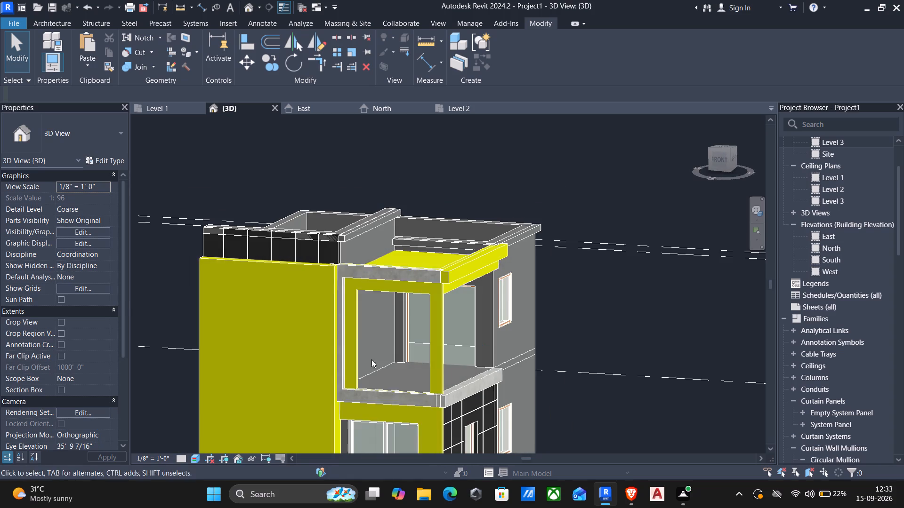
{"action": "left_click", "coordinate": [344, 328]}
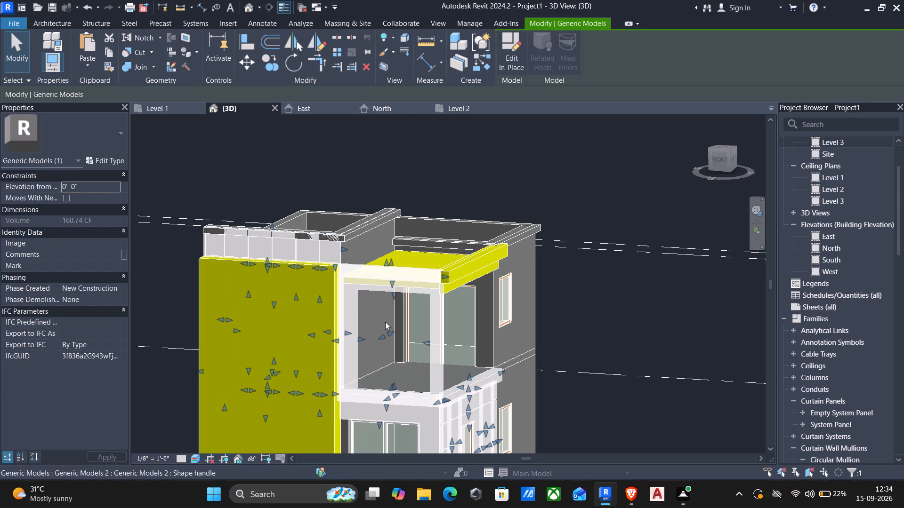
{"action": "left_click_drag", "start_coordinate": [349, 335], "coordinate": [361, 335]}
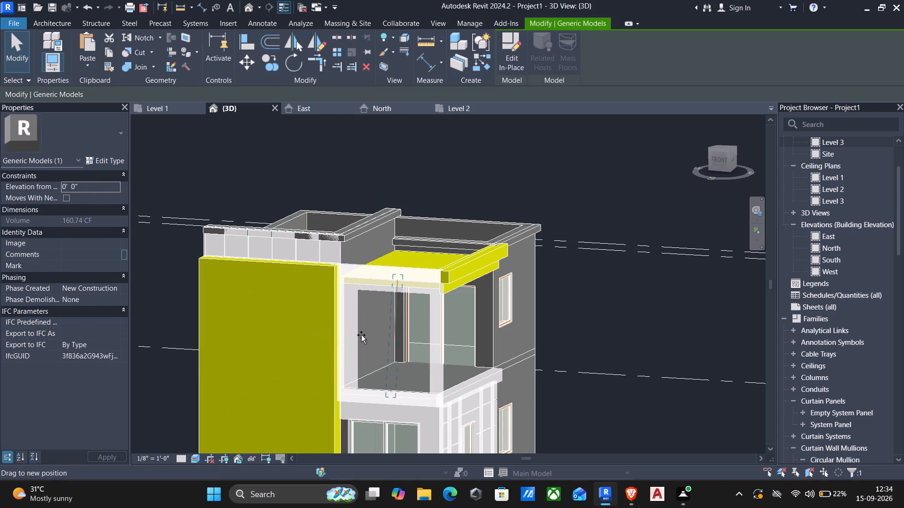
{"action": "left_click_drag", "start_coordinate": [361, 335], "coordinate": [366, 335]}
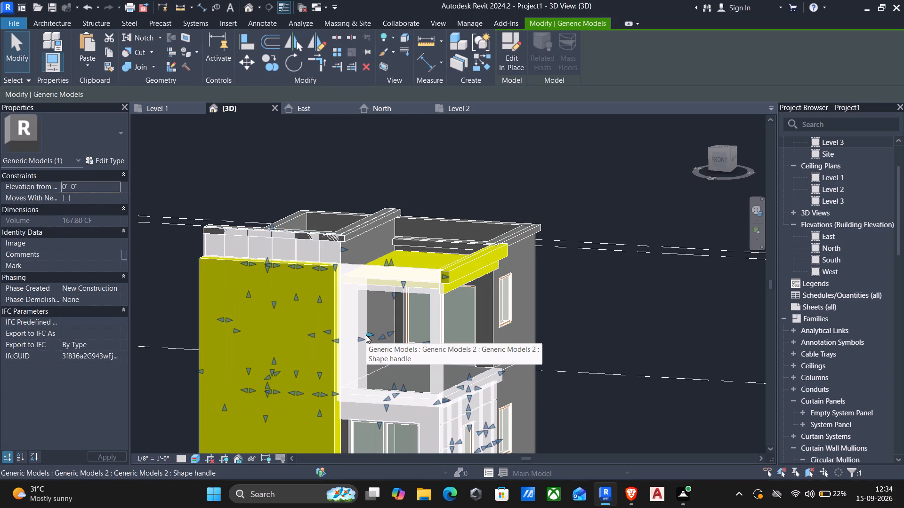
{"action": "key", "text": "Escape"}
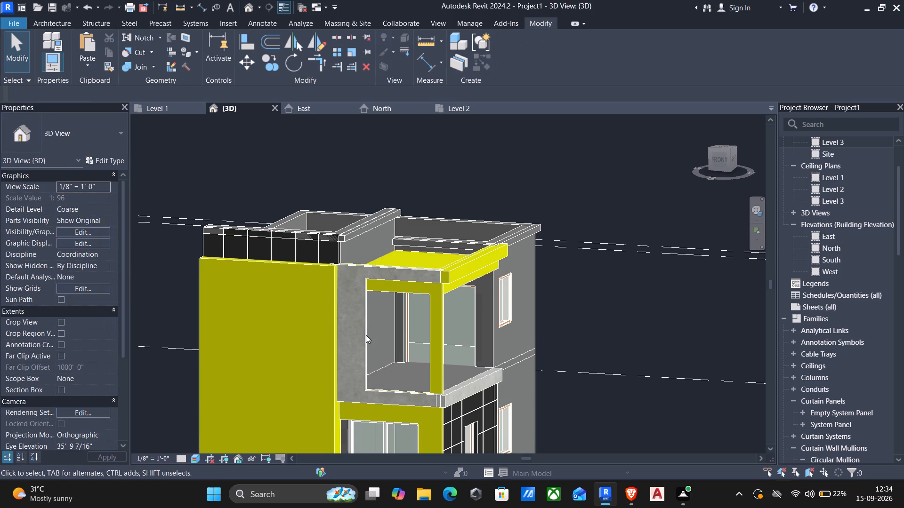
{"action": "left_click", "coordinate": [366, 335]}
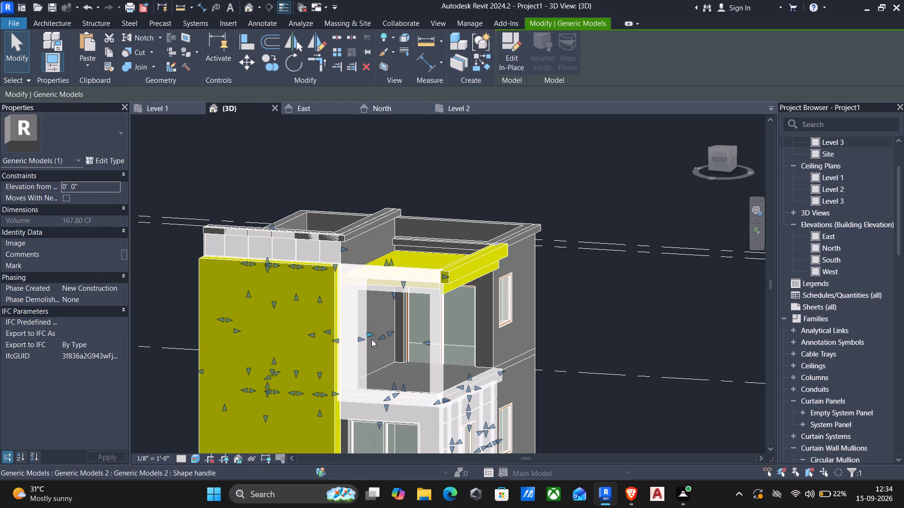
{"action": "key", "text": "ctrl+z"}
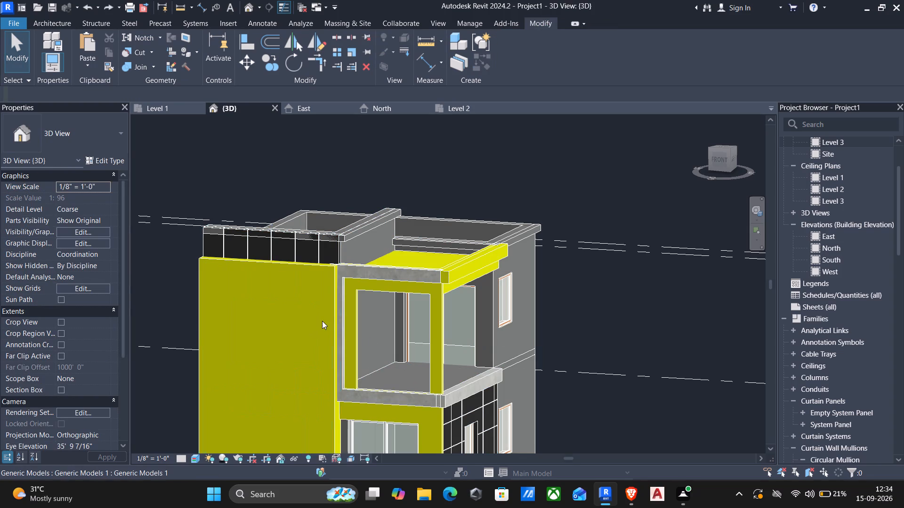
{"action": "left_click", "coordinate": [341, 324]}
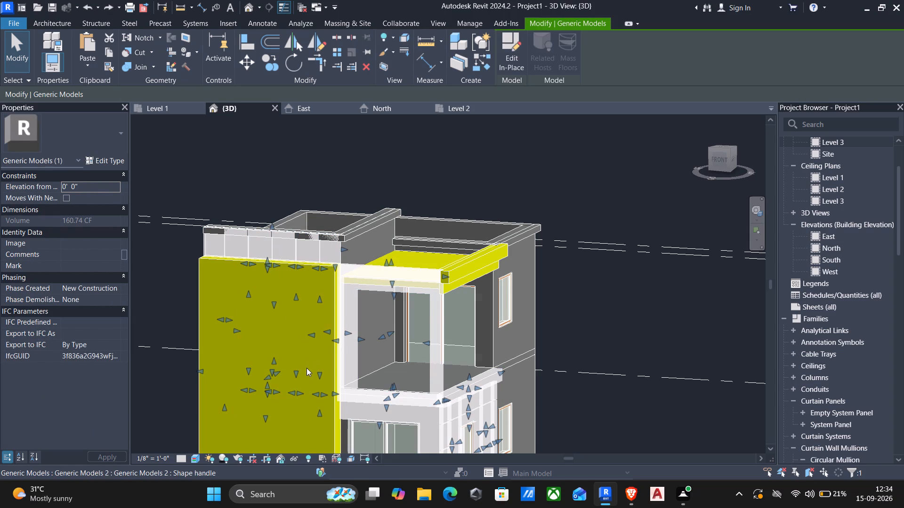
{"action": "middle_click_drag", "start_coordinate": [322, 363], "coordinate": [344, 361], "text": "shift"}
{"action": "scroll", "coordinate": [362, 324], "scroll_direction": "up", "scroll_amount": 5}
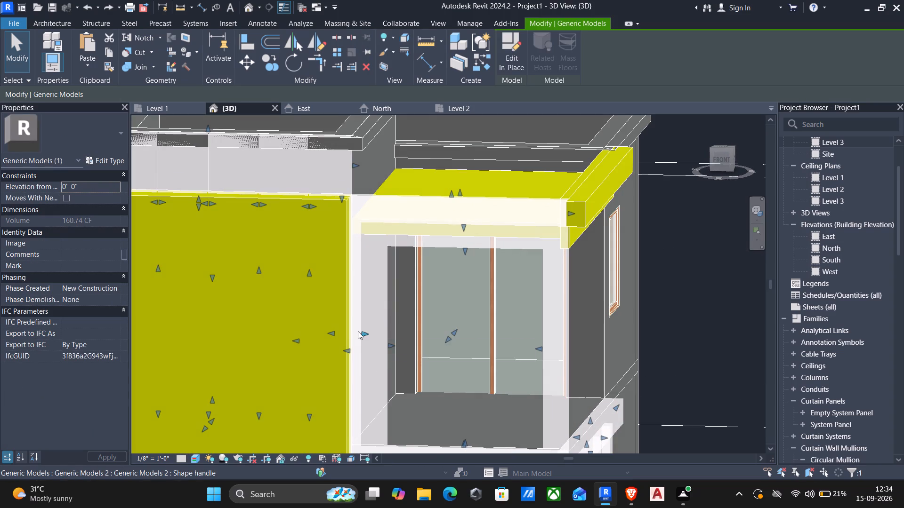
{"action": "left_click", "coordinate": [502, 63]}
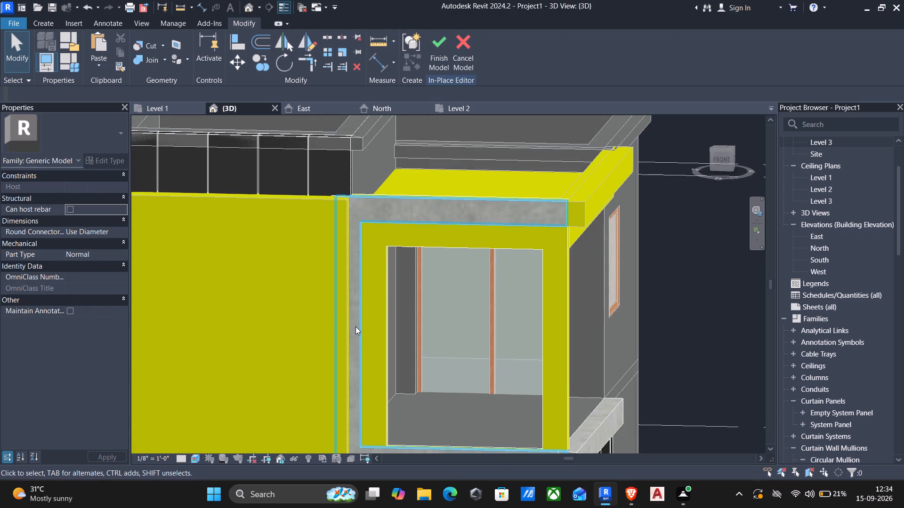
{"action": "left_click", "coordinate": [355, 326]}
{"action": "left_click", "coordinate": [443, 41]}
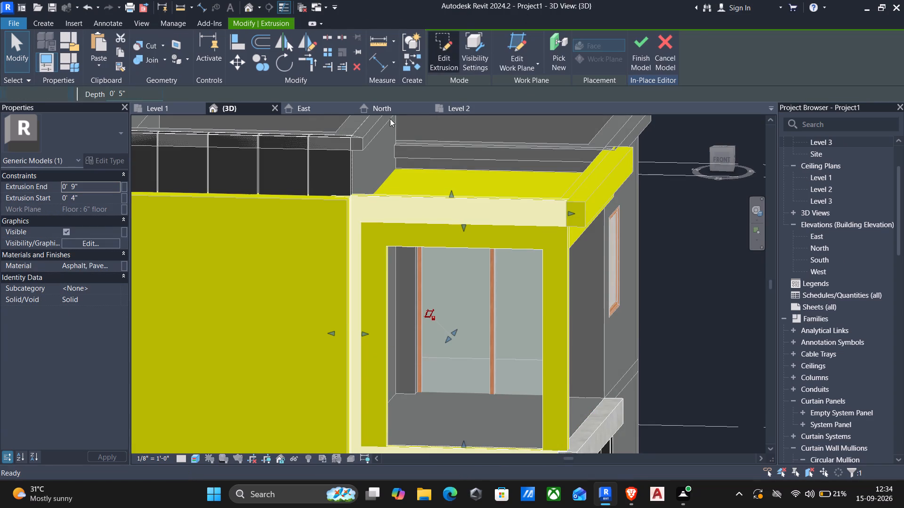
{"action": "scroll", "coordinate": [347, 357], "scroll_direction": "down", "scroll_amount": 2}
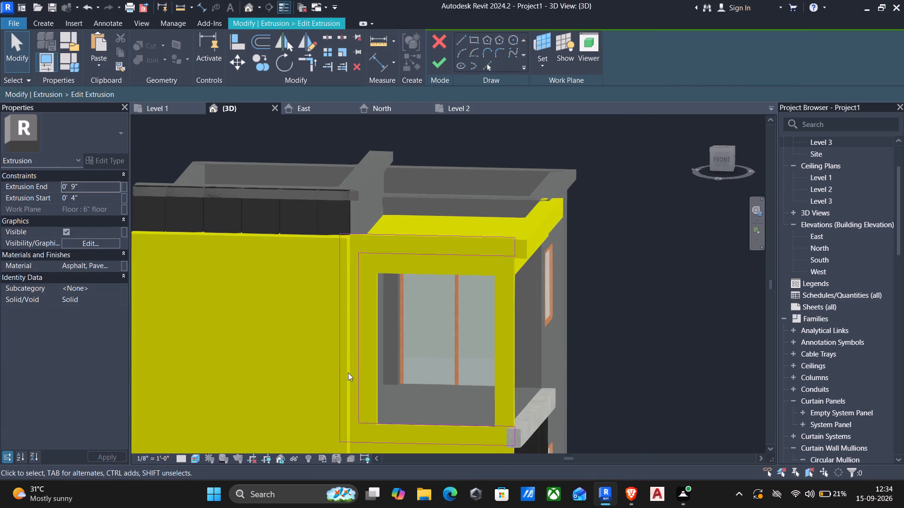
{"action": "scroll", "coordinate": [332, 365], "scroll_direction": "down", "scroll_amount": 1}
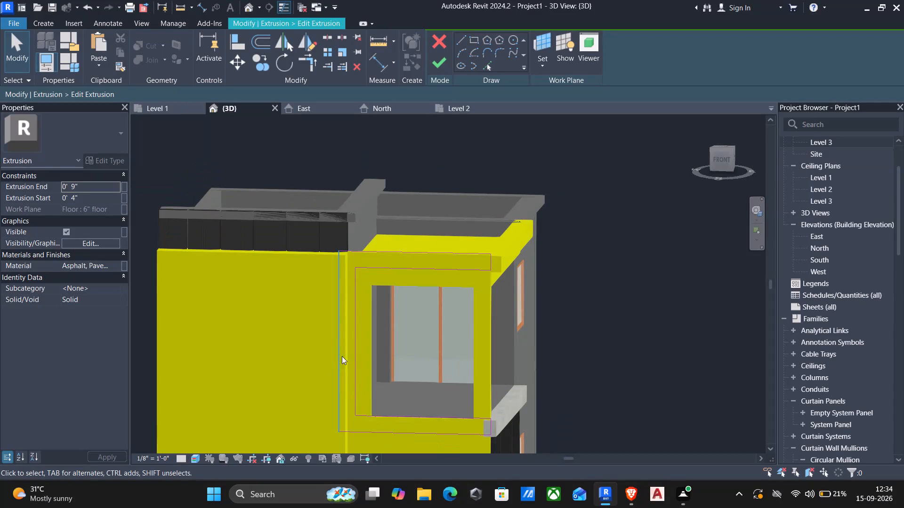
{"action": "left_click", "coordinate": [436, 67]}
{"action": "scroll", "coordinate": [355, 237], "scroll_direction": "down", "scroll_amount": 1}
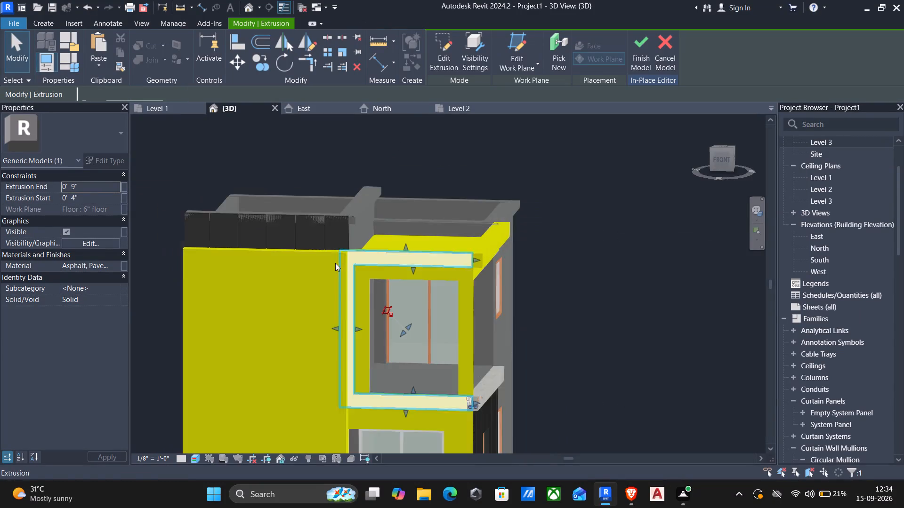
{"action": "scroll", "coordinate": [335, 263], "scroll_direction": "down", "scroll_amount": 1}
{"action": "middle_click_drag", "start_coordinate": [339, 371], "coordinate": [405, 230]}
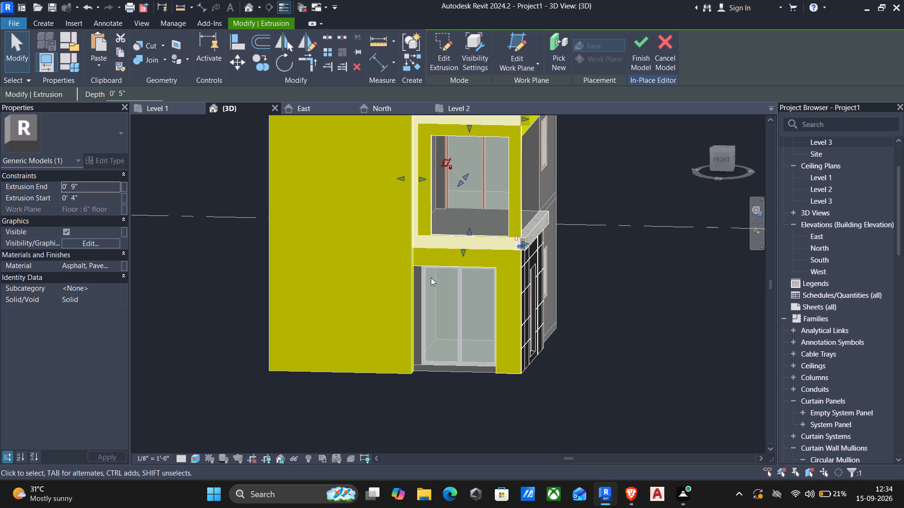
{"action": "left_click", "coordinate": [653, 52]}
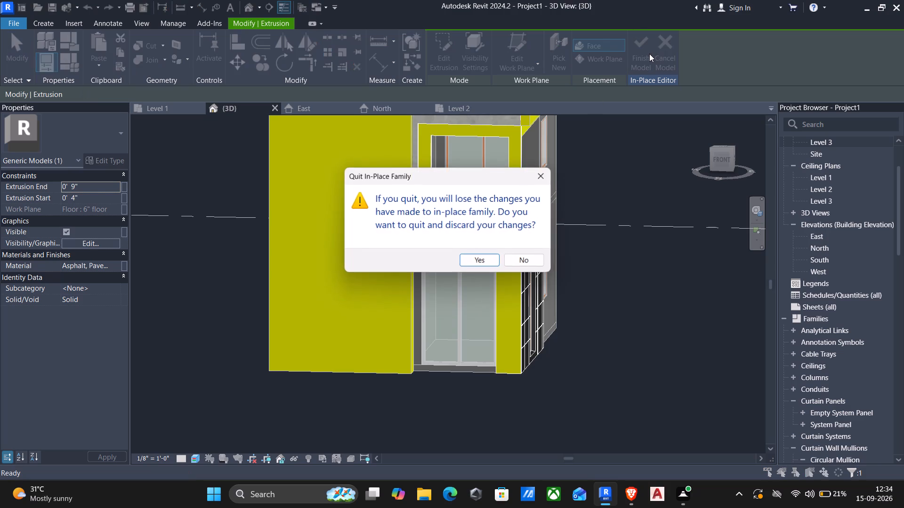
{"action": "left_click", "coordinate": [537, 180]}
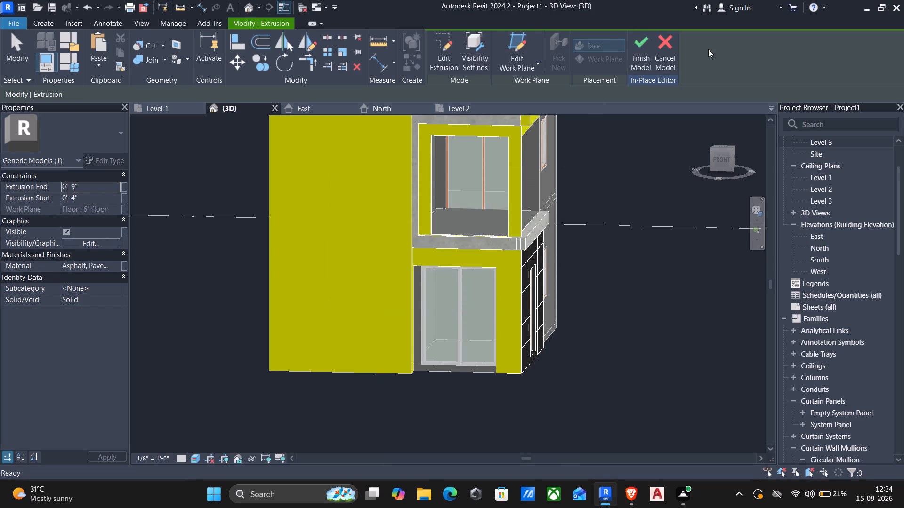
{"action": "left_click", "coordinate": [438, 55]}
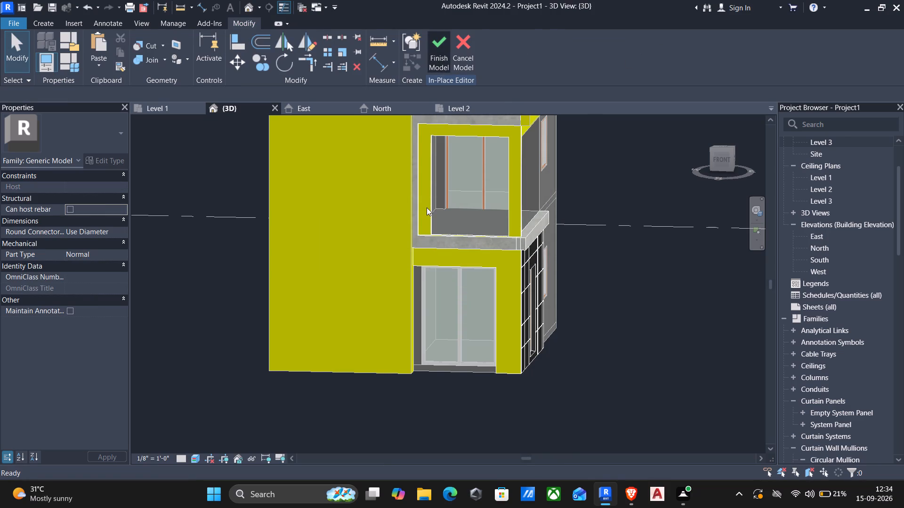
Delete the 1' 6" deep yellow extrusion covering the front facade's dark grooved panels and windows, together with its emptied in-place family.
{"action": "scroll", "coordinate": [428, 210], "scroll_direction": "down", "scroll_amount": 2}
{"action": "middle_click_drag", "start_coordinate": [437, 206], "coordinate": [411, 270]}
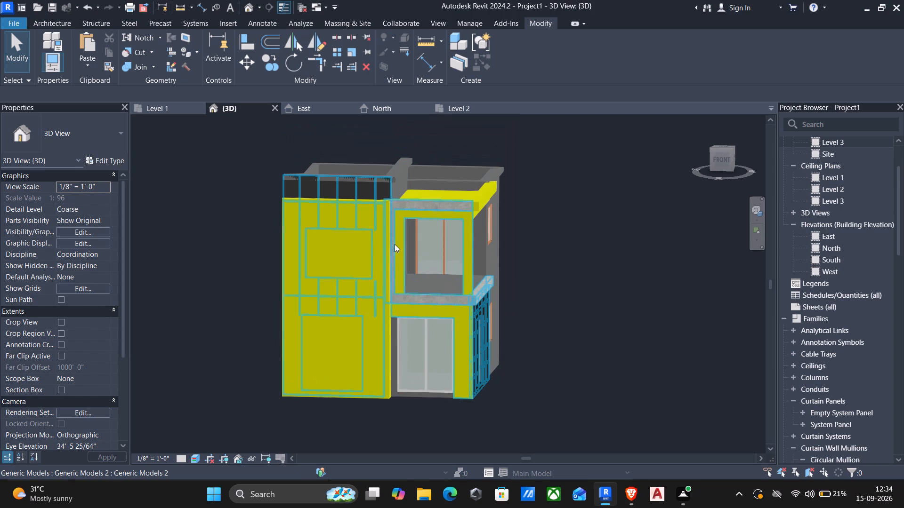
{"action": "middle_click_drag", "start_coordinate": [392, 278], "coordinate": [324, 313], "text": "shift"}
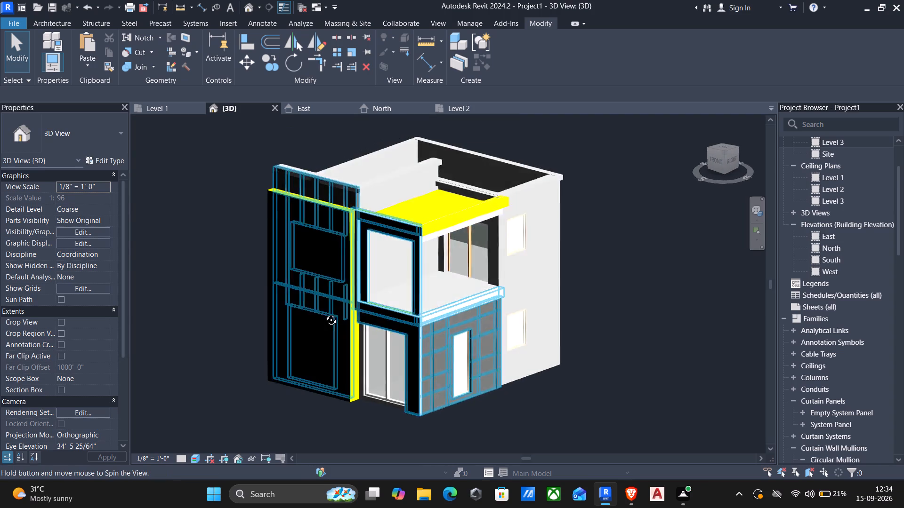
{"action": "middle_click_drag", "start_coordinate": [324, 313], "coordinate": [308, 323], "text": "shift"}
{"action": "middle_click_drag", "start_coordinate": [327, 248], "coordinate": [312, 345]}
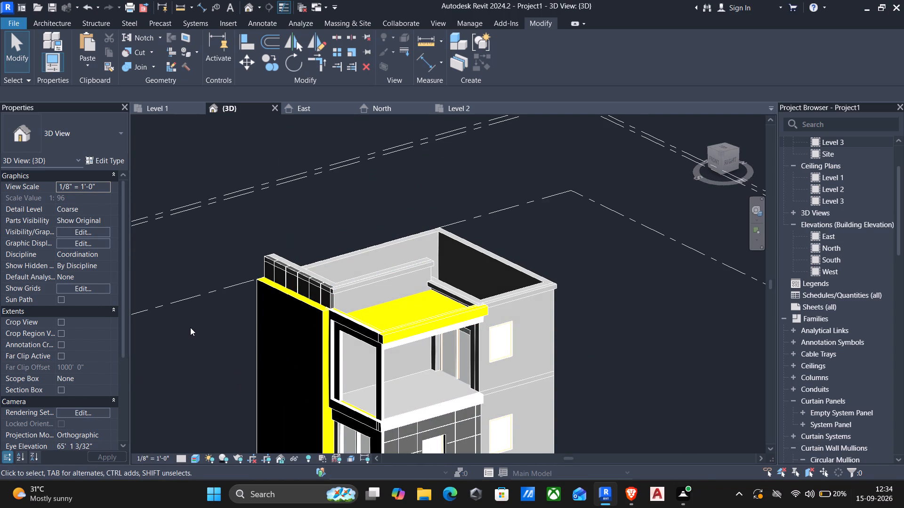
{"action": "left_click", "coordinate": [320, 303]}
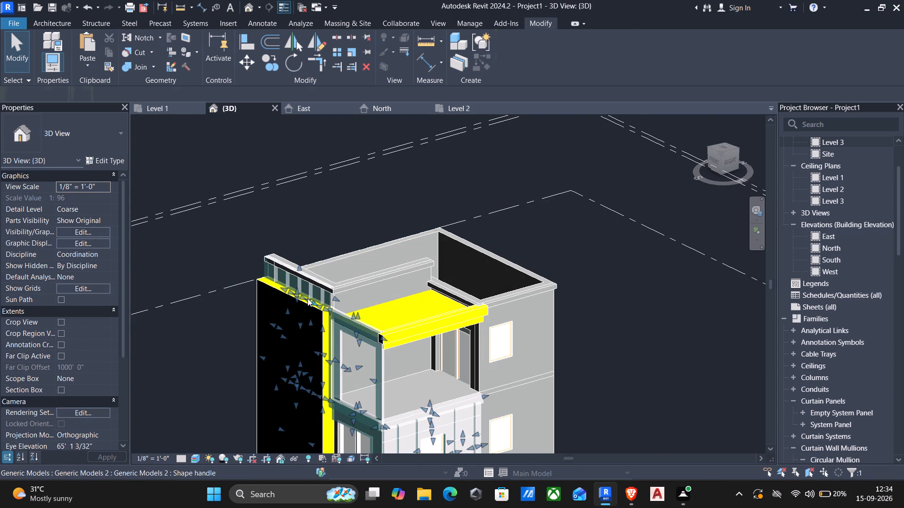
{"action": "key", "text": "Escape"}
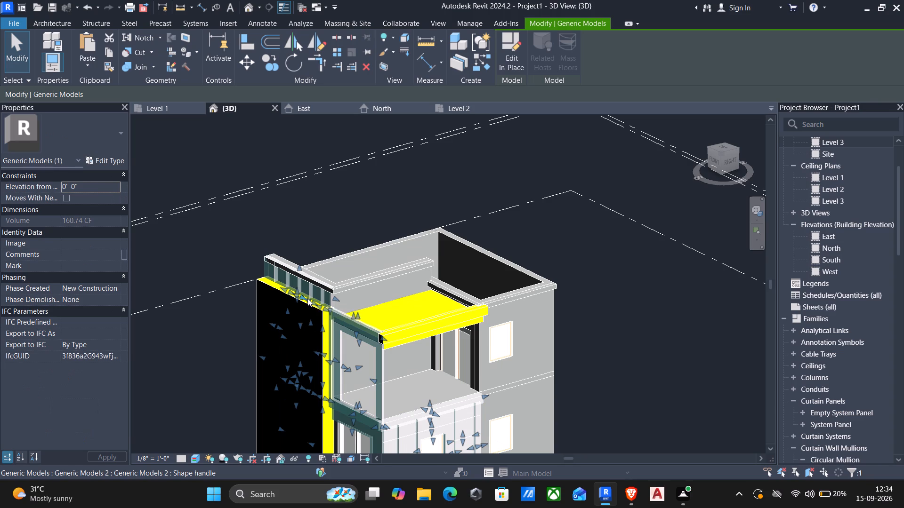
{"action": "left_click", "coordinate": [299, 301]}
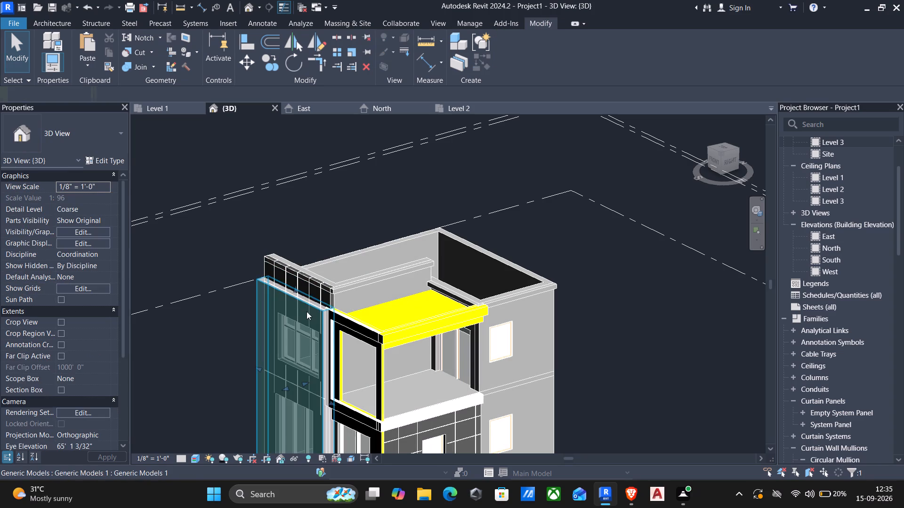
{"action": "left_click", "coordinate": [517, 53]}
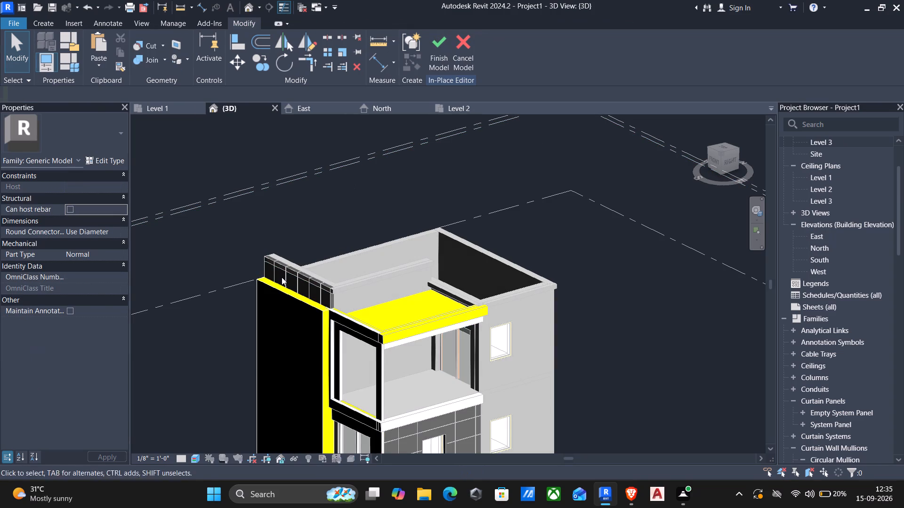
{"action": "left_click", "coordinate": [296, 302]}
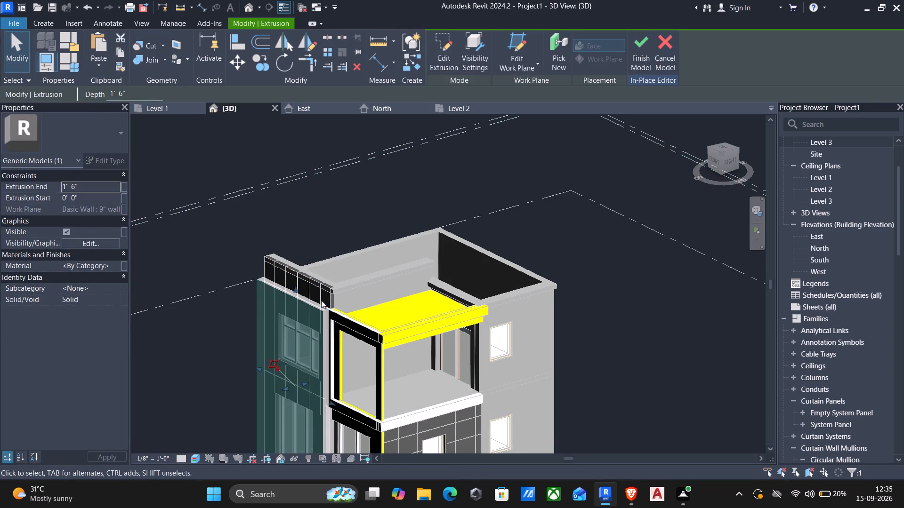
{"action": "key", "text": "Delete"}
{"action": "middle_click_drag", "start_coordinate": [326, 308], "coordinate": [364, 278], "text": "shift"}
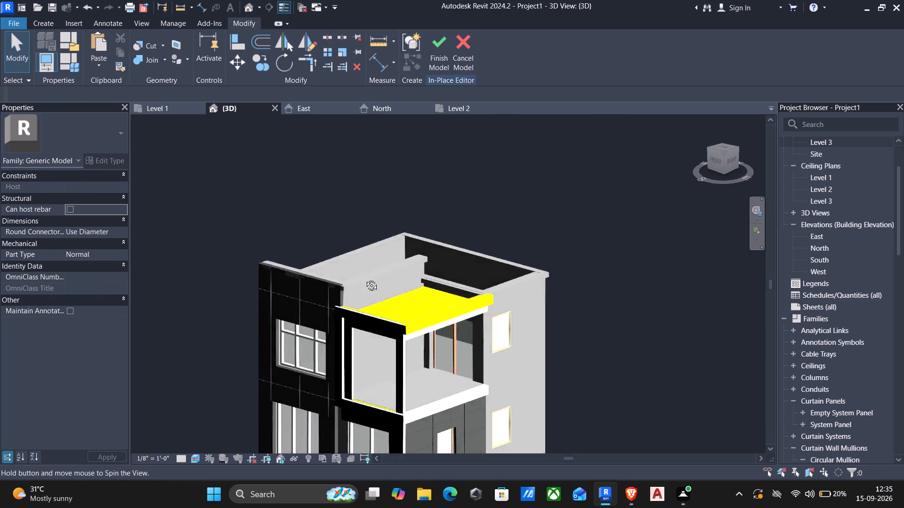
{"action": "middle_click_drag", "start_coordinate": [364, 278], "coordinate": [389, 247], "text": "shift"}
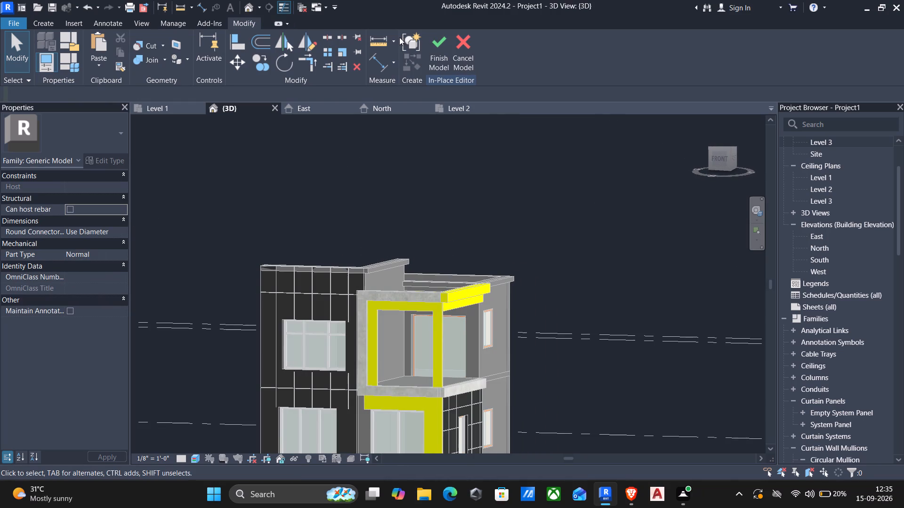
{"action": "left_click", "coordinate": [430, 47]}
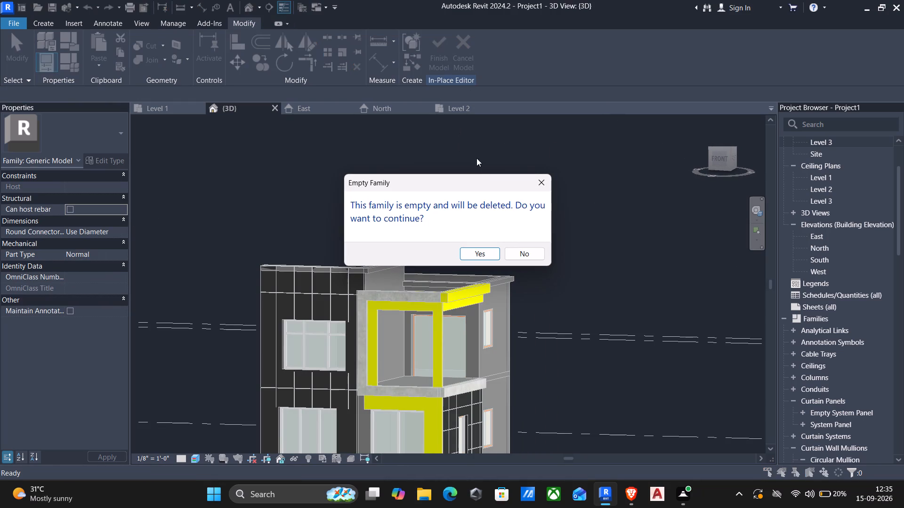
{"action": "left_click", "coordinate": [468, 253]}
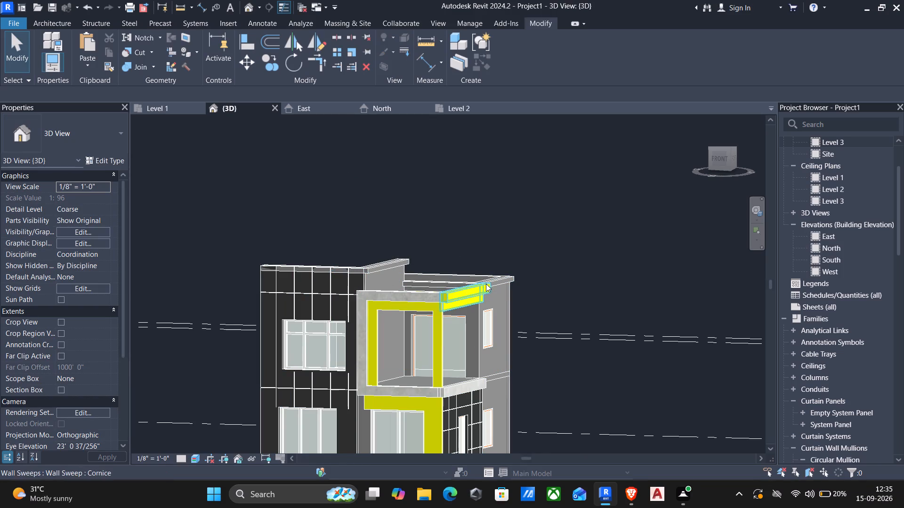
{"action": "key", "text": "Escape"}
Open the balcony roof's in-place side beam for editing and assign Asphalt, Pavement, Light Grey to its upper 9" deep extrusion.
{"action": "scroll", "coordinate": [411, 292], "scroll_direction": "up", "scroll_amount": 3}
{"action": "scroll", "coordinate": [479, 286], "scroll_direction": "up", "scroll_amount": 5}
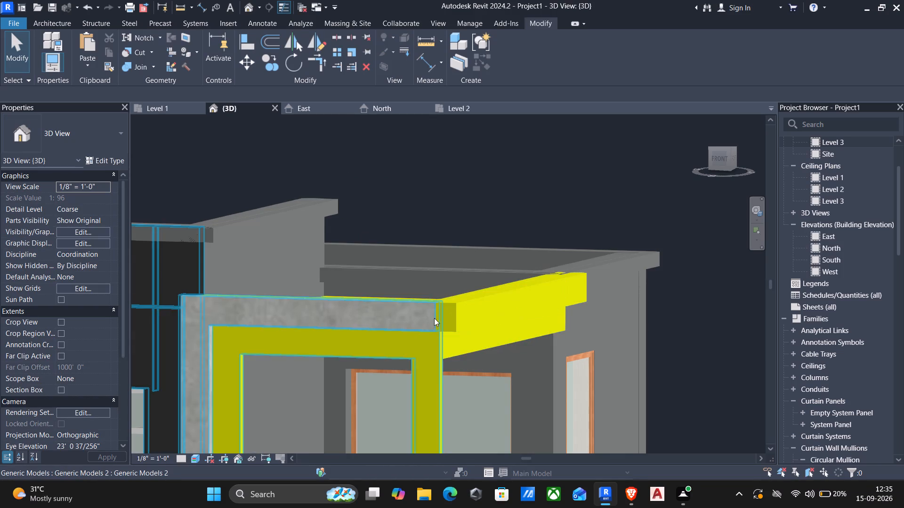
{"action": "middle_click_drag", "start_coordinate": [452, 317], "coordinate": [369, 328], "text": "shift"}
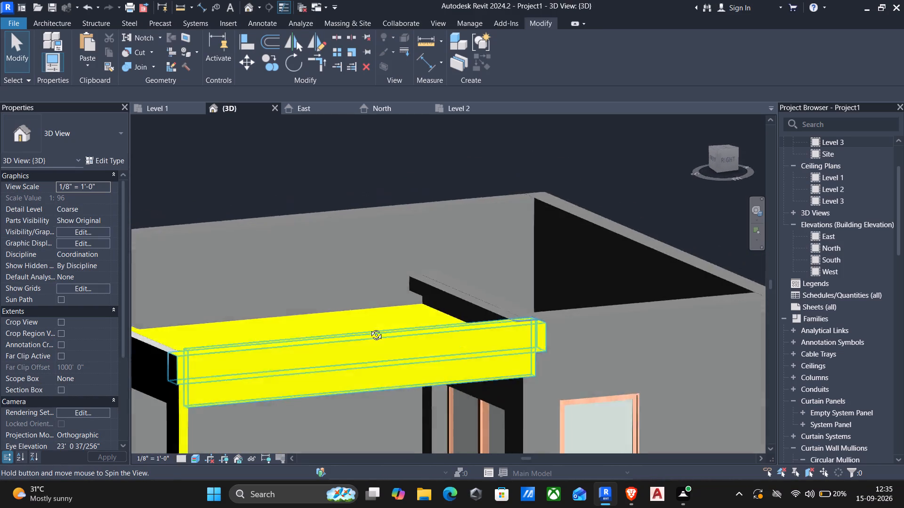
{"action": "middle_click_drag", "start_coordinate": [369, 328], "coordinate": [497, 326], "text": "shift"}
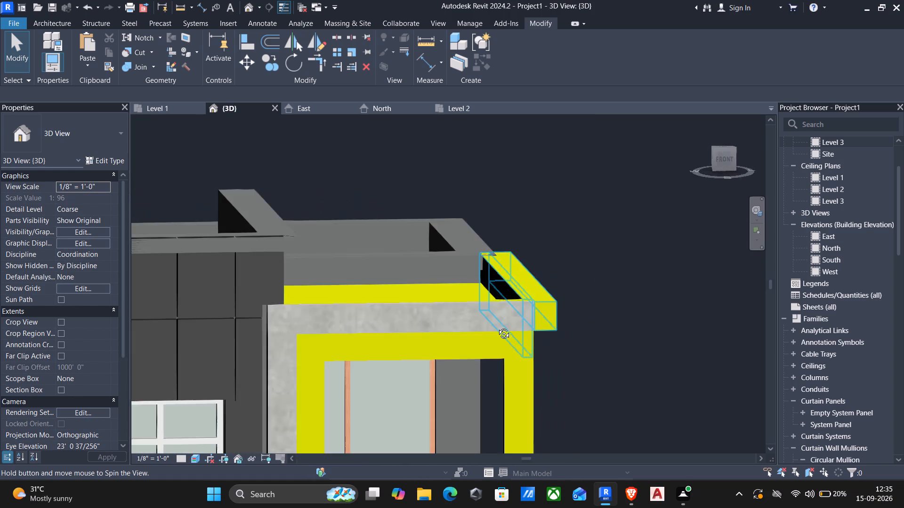
{"action": "middle_click_drag", "start_coordinate": [497, 326], "coordinate": [496, 310], "text": "shift"}
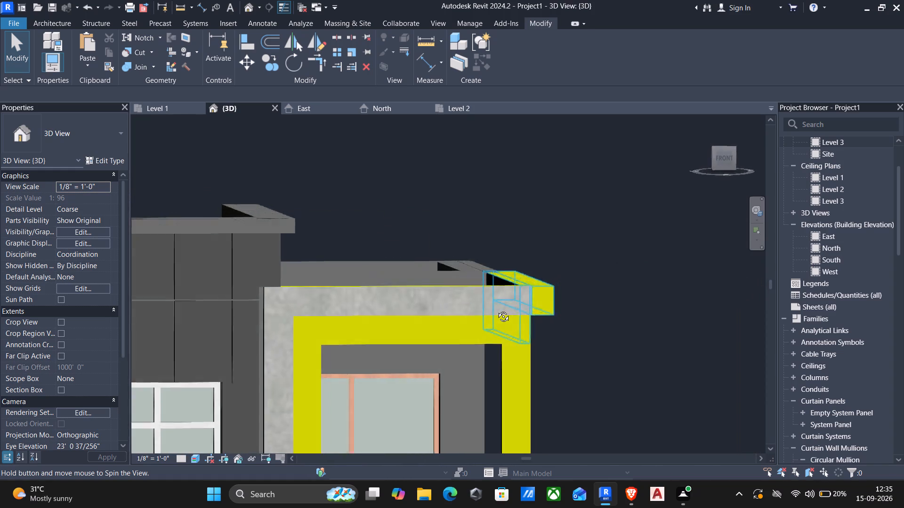
{"action": "middle_click_drag", "start_coordinate": [496, 310], "coordinate": [446, 312], "text": "shift"}
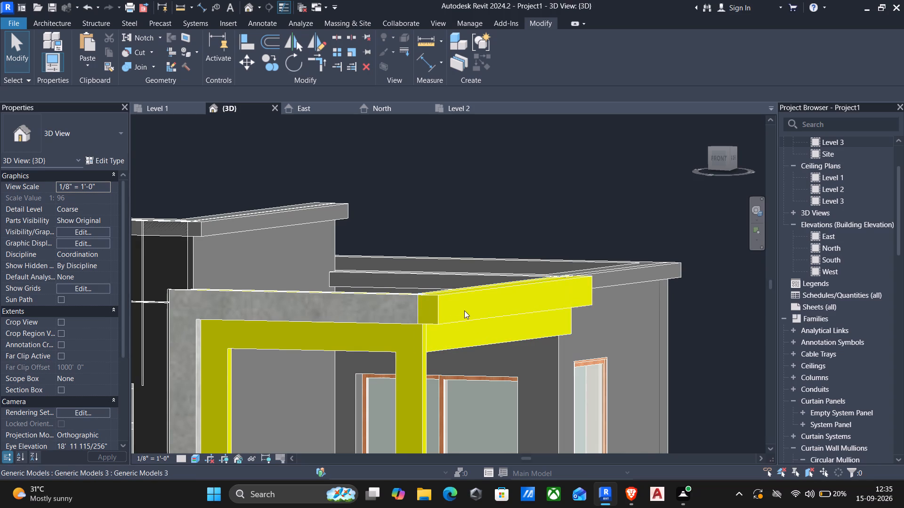
{"action": "left_click", "coordinate": [444, 300]}
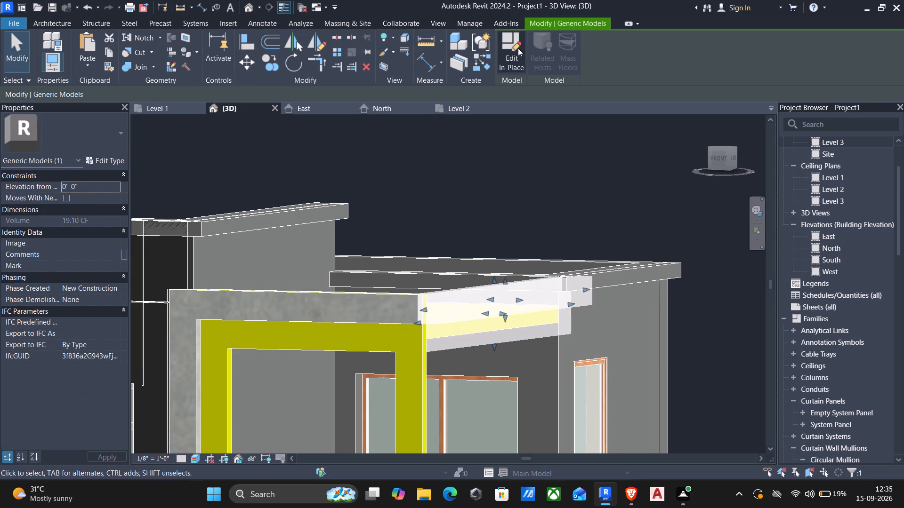
{"action": "left_click", "coordinate": [509, 47]}
{"action": "left_click", "coordinate": [476, 291]}
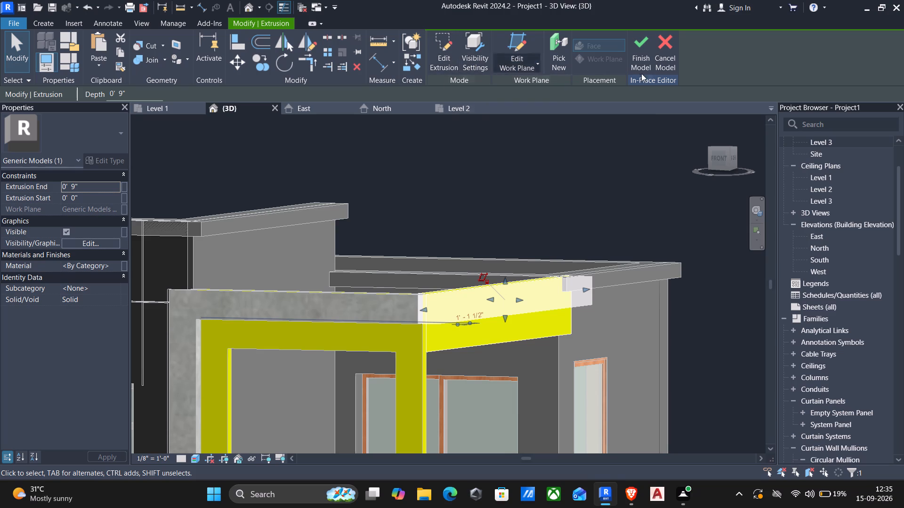
{"action": "left_click", "coordinate": [114, 264]}
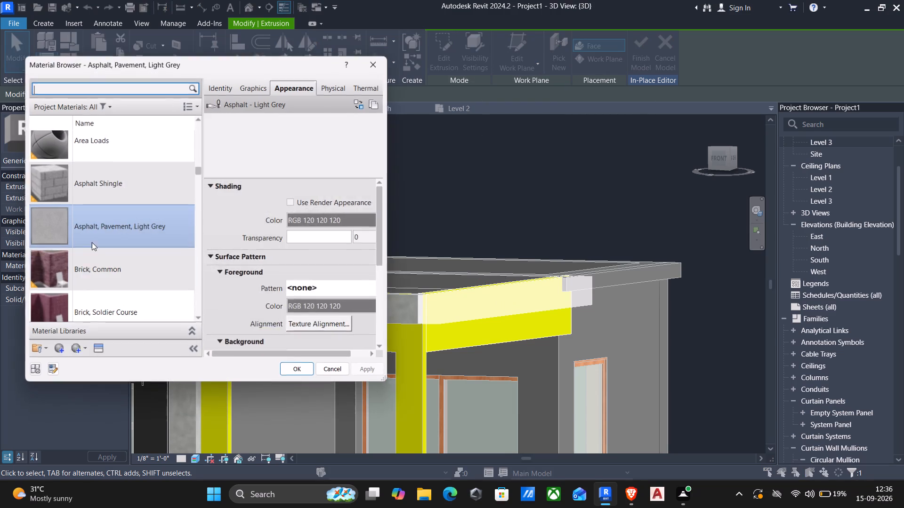
{"action": "left_click", "coordinate": [110, 231]}
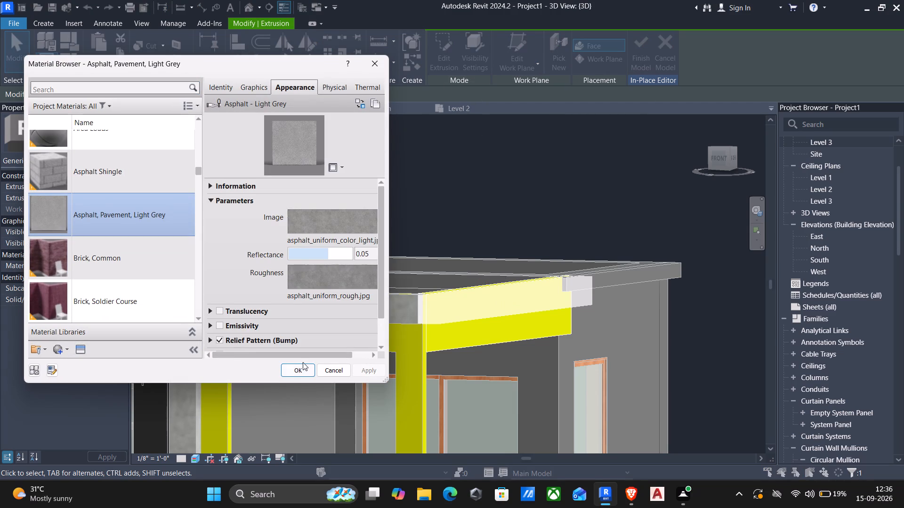
{"action": "left_click", "coordinate": [303, 366]}
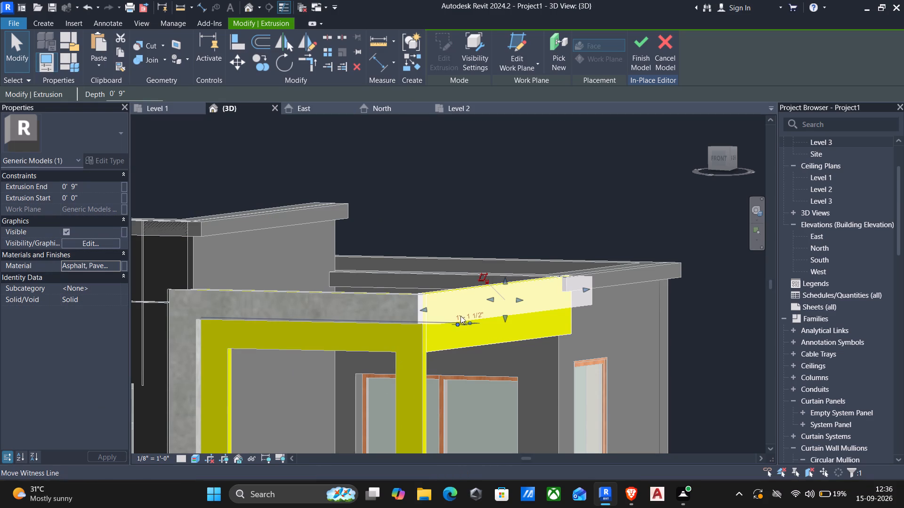
{"action": "key", "text": "Escape"}
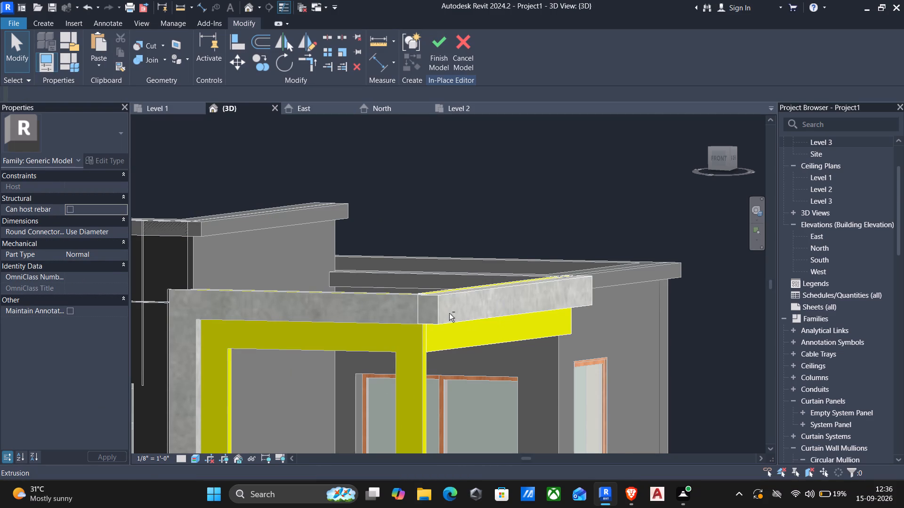
Assign the Asphalt, Pavement, Light Grey material to the side beam's lower yellow extrusion.
{"action": "middle_click_drag", "start_coordinate": [446, 315], "coordinate": [440, 320], "text": "shift"}
{"action": "middle_click_drag", "start_coordinate": [438, 378], "coordinate": [482, 381], "text": "shift"}
{"action": "scroll", "coordinate": [463, 346], "scroll_direction": "down", "scroll_amount": 1}
{"action": "middle_click_drag", "start_coordinate": [464, 328], "coordinate": [464, 328], "text": "shift"}
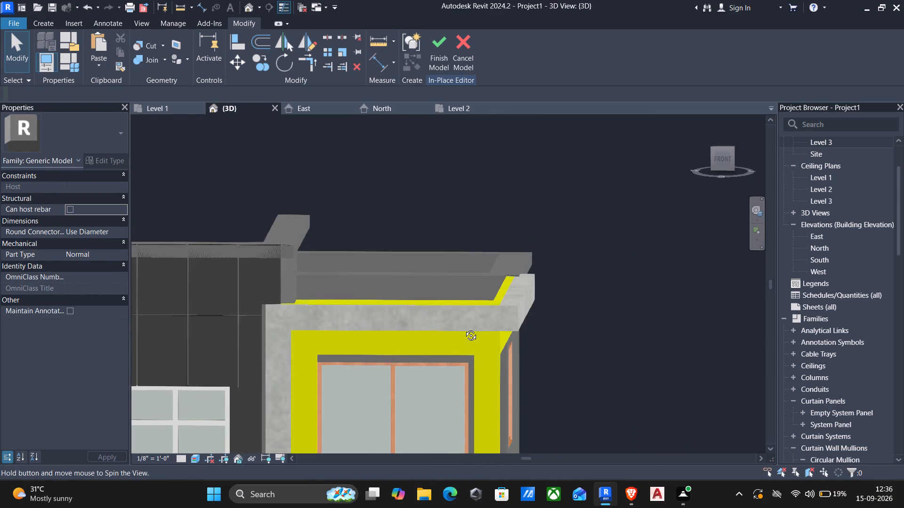
{"action": "middle_click_drag", "start_coordinate": [464, 328], "coordinate": [399, 315], "text": "shift"}
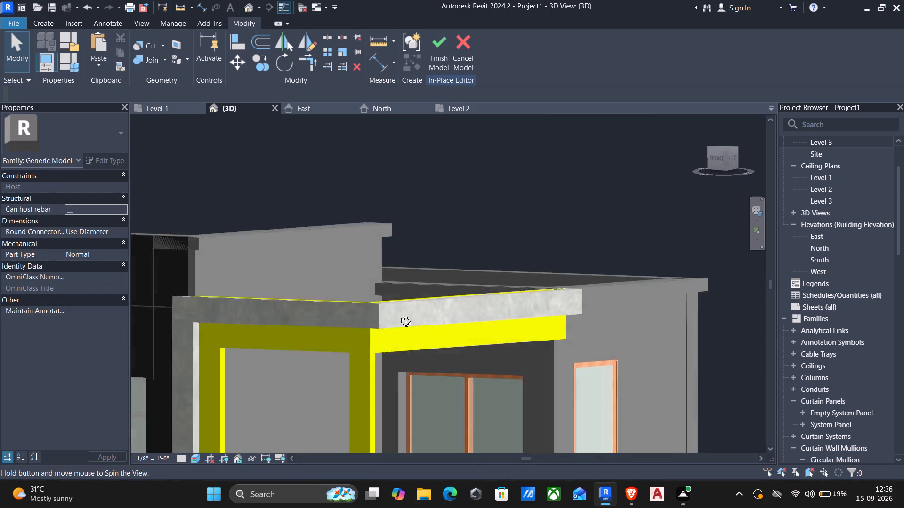
{"action": "middle_click_drag", "start_coordinate": [399, 315], "coordinate": [394, 311], "text": "shift"}
{"action": "scroll", "coordinate": [383, 312], "scroll_direction": "down", "scroll_amount": 3}
{"action": "middle_click_drag", "start_coordinate": [419, 368], "coordinate": [456, 226]}
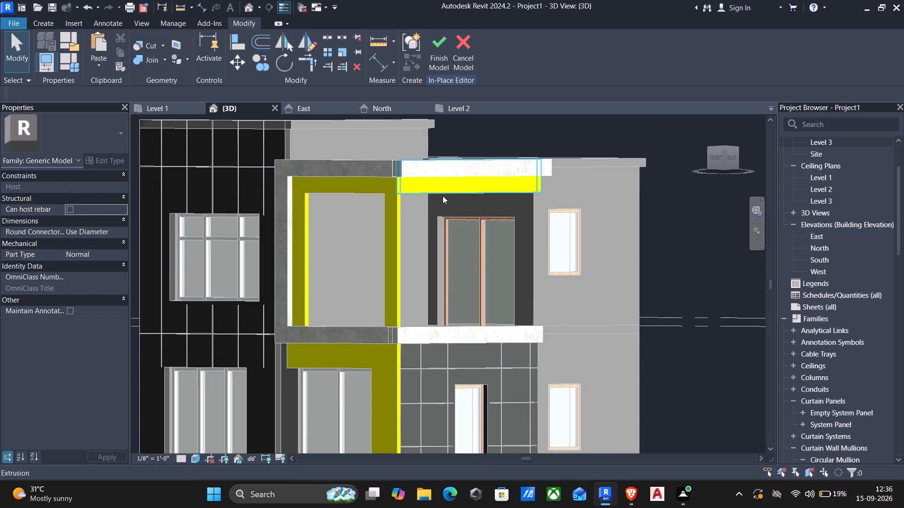
{"action": "left_click", "coordinate": [441, 192]}
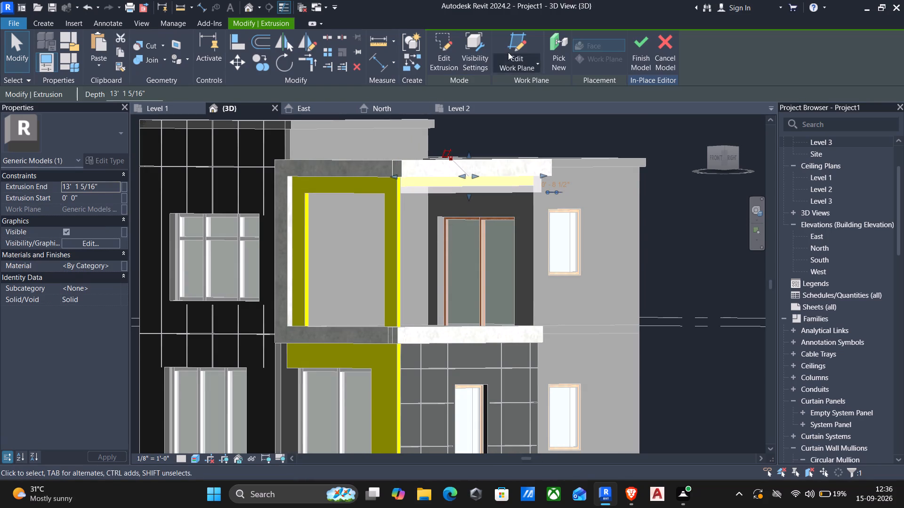
{"action": "left_click", "coordinate": [116, 263]}
{"action": "left_click", "coordinate": [91, 218]}
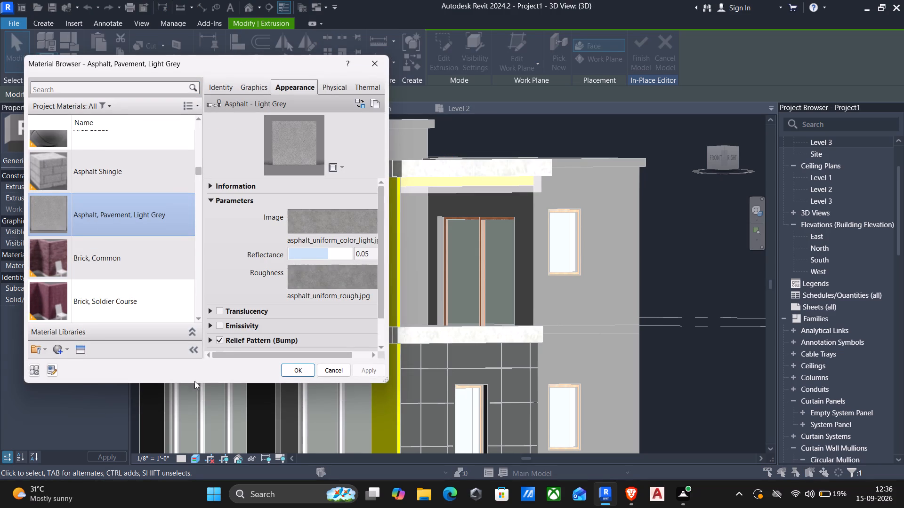
{"action": "left_click", "coordinate": [295, 372]}
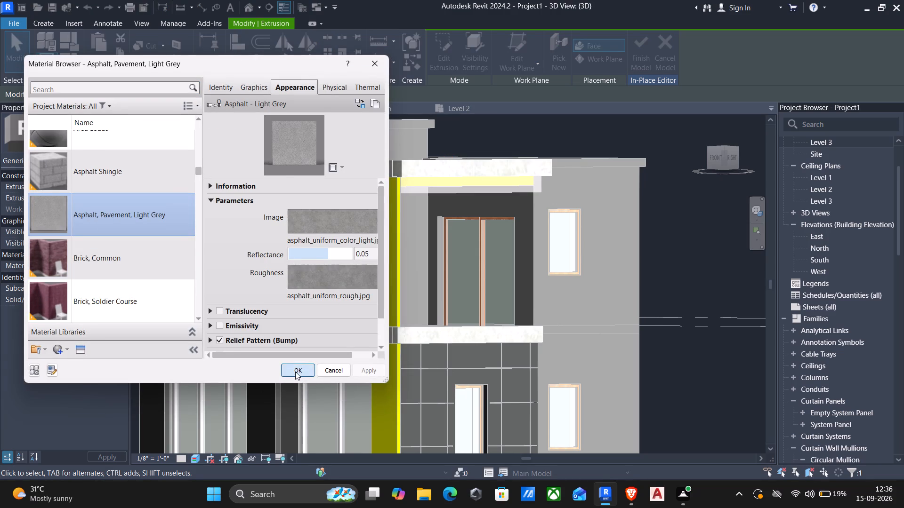
{"action": "key", "text": "Escape"}
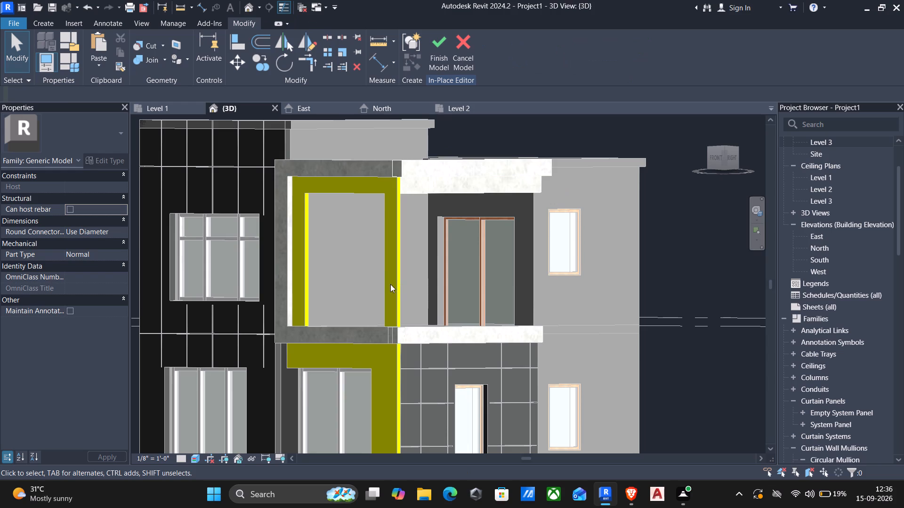
Examine the side beam, balcony frame and whole facade from the front, side and above.
{"action": "middle_click_drag", "start_coordinate": [338, 284], "coordinate": [382, 289], "text": "shift"}
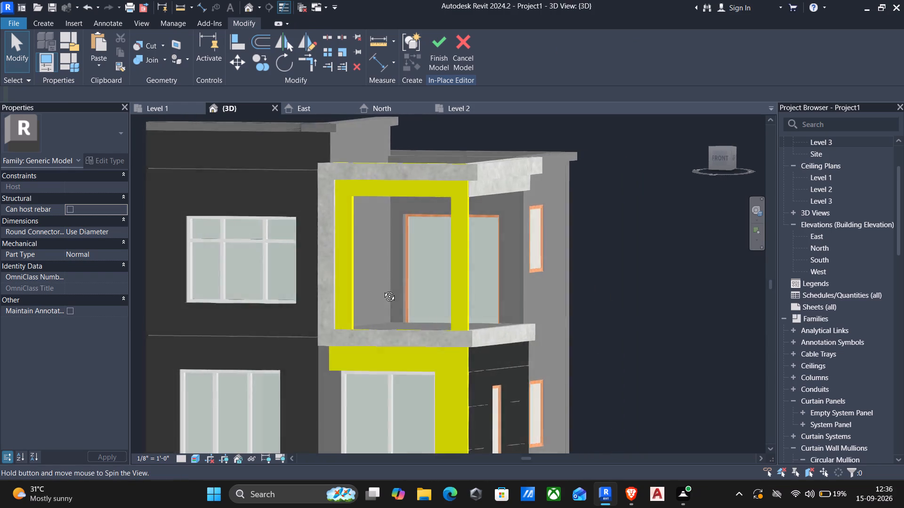
{"action": "middle_click_drag", "start_coordinate": [382, 289], "coordinate": [394, 325], "text": "shift"}
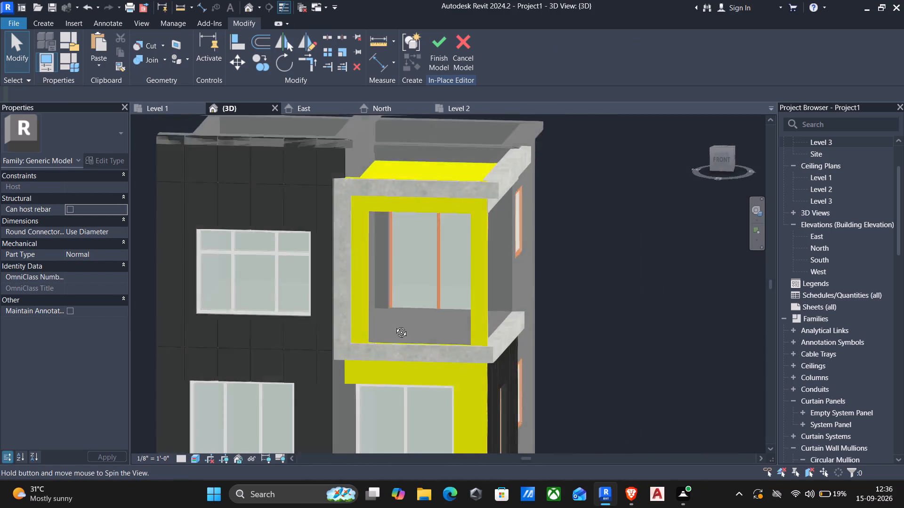
{"action": "middle_click_drag", "start_coordinate": [394, 325], "coordinate": [333, 350], "text": "shift"}
{"action": "scroll", "coordinate": [318, 357], "scroll_direction": "down", "scroll_amount": 3}
{"action": "middle_click_drag", "start_coordinate": [328, 363], "coordinate": [425, 290]}
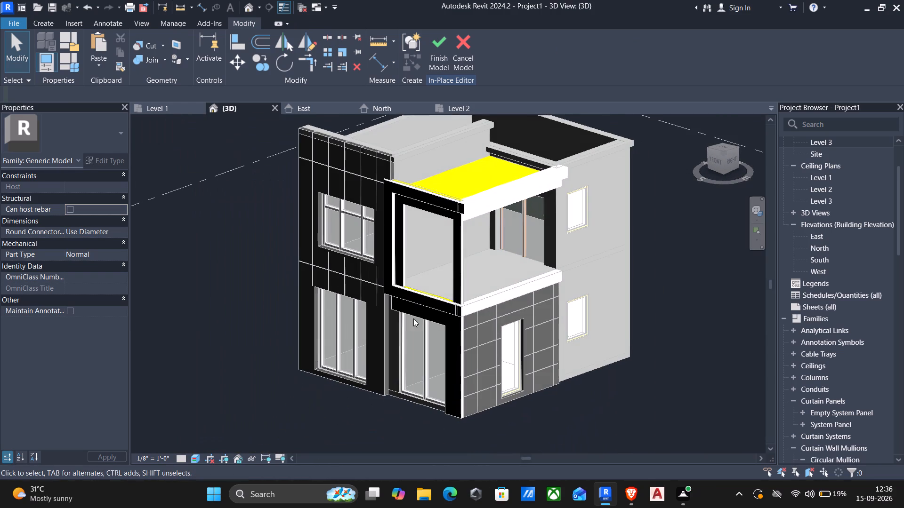
{"action": "middle_click_drag", "start_coordinate": [397, 372], "coordinate": [423, 302], "text": "shift"}
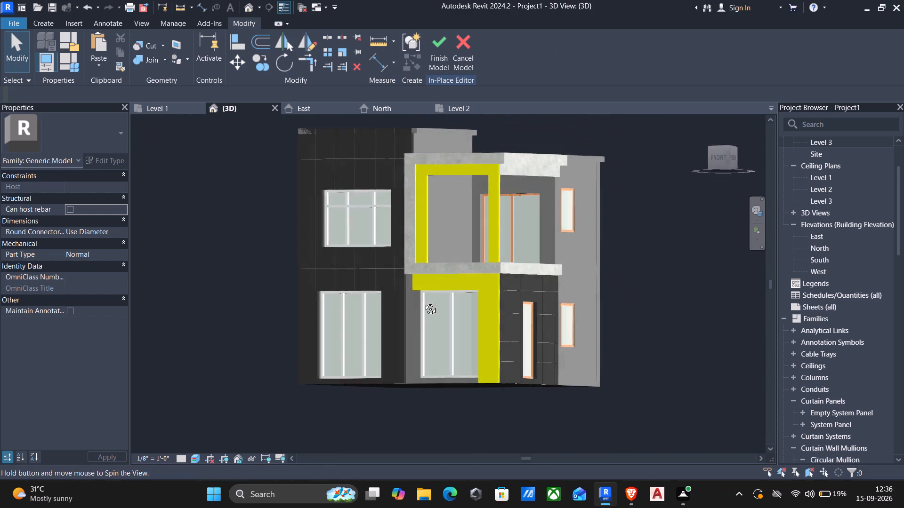
{"action": "middle_click_drag", "start_coordinate": [423, 302], "coordinate": [404, 368], "text": "shift"}
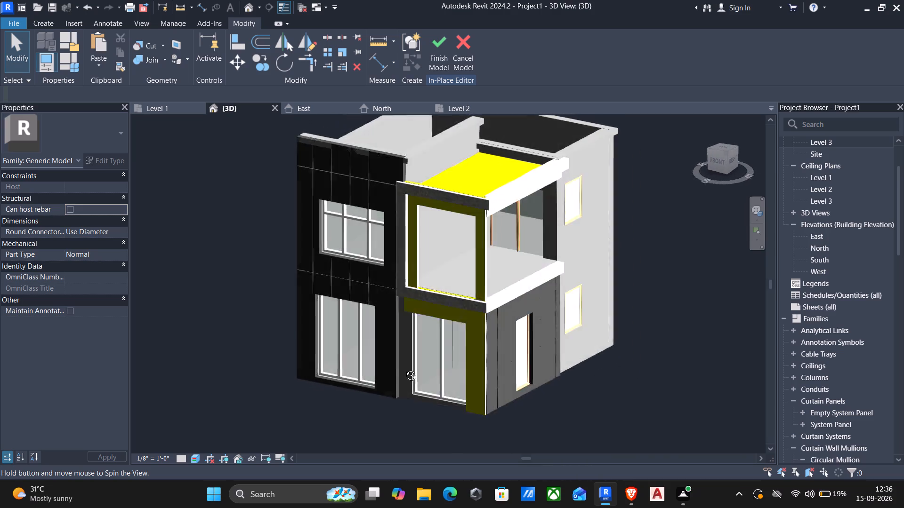
{"action": "middle_click_drag", "start_coordinate": [404, 368], "coordinate": [379, 336], "text": "shift"}
{"action": "scroll", "coordinate": [381, 340], "scroll_direction": "down", "scroll_amount": 1}
{"action": "middle_click", "coordinate": [402, 310]}
{"action": "scroll", "coordinate": [402, 310], "scroll_direction": "up", "scroll_amount": 2}
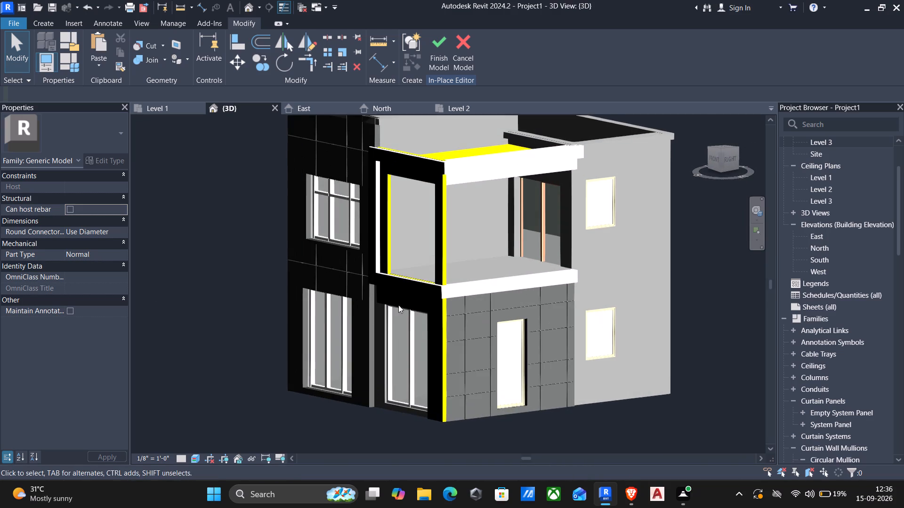
{"action": "scroll", "coordinate": [430, 304], "scroll_direction": "up", "scroll_amount": 1}
{"action": "middle_click_drag", "start_coordinate": [431, 304], "coordinate": [393, 382]}
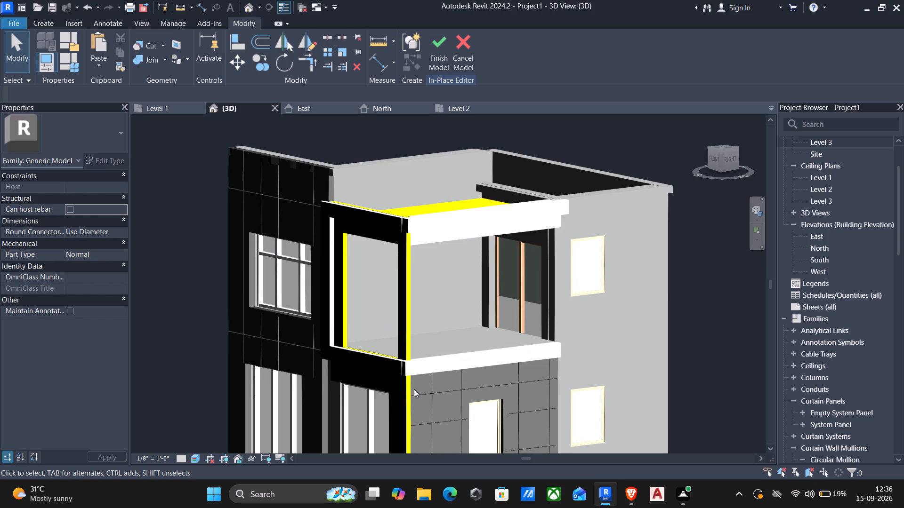
Finish the in-place model of the balcony roof's side beam.
{"action": "left_click", "coordinate": [429, 51]}
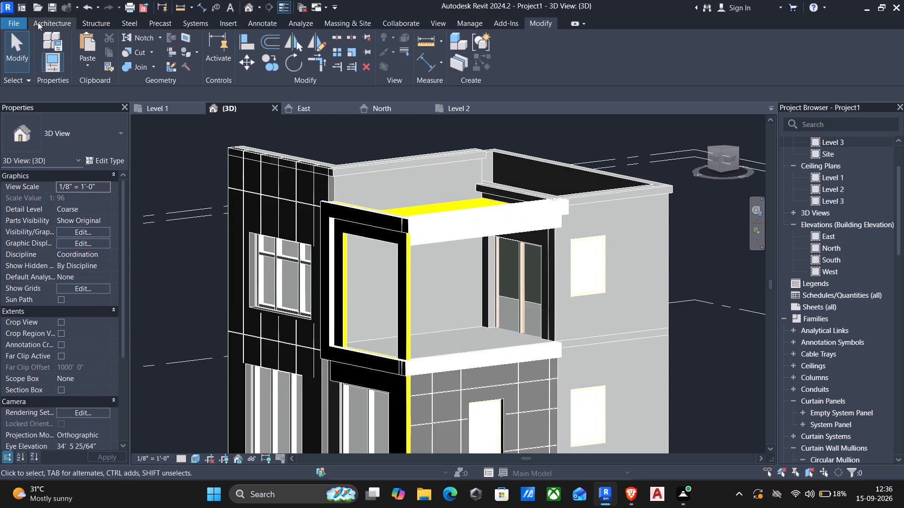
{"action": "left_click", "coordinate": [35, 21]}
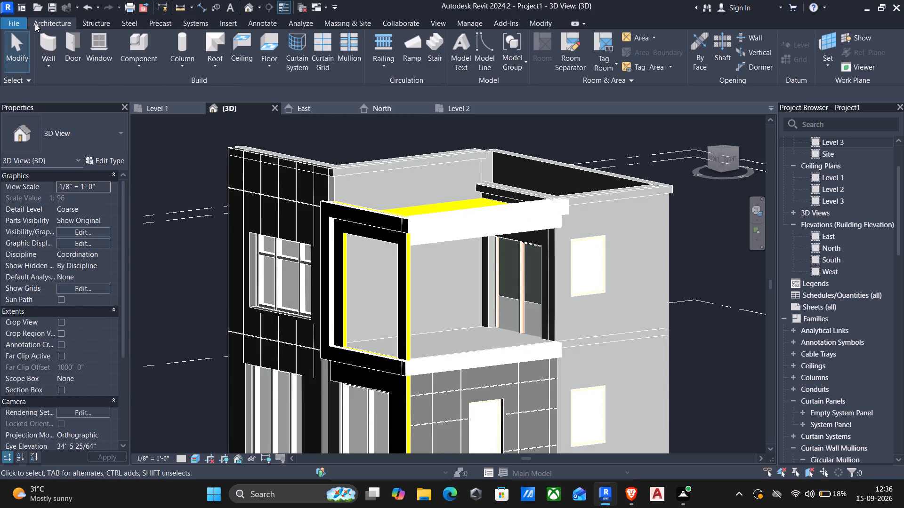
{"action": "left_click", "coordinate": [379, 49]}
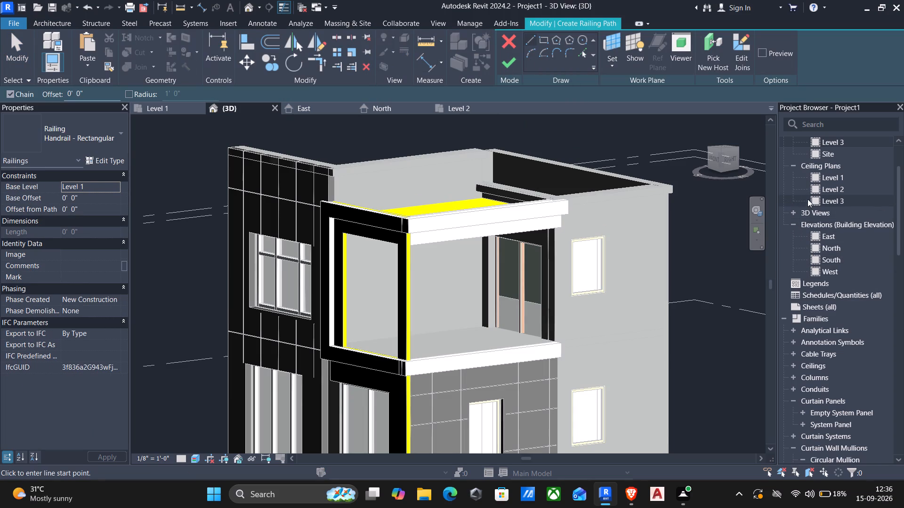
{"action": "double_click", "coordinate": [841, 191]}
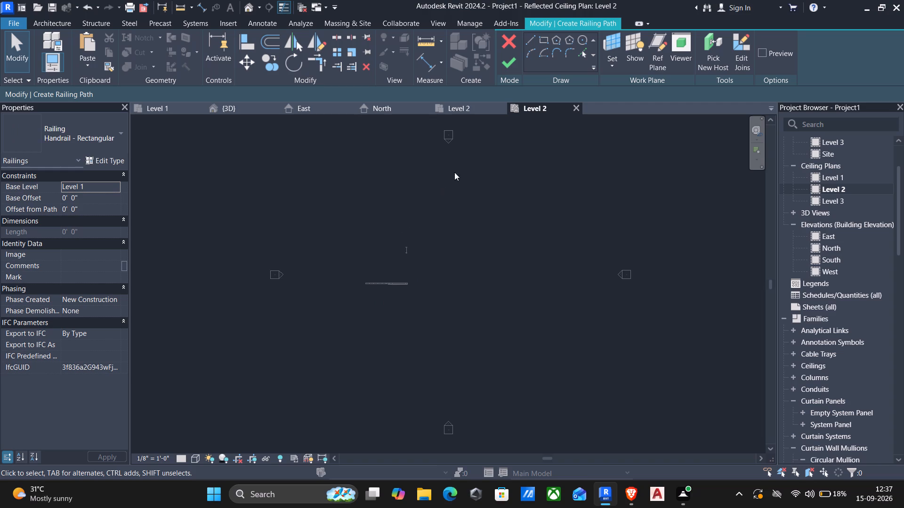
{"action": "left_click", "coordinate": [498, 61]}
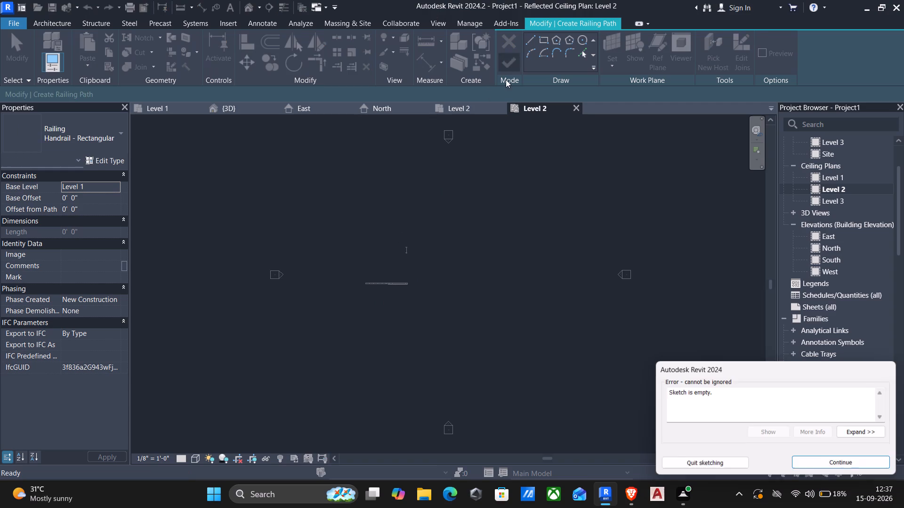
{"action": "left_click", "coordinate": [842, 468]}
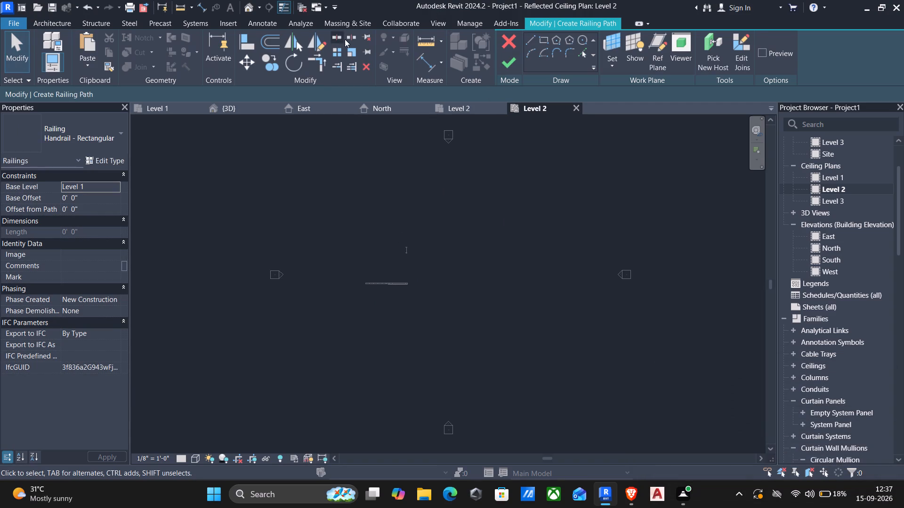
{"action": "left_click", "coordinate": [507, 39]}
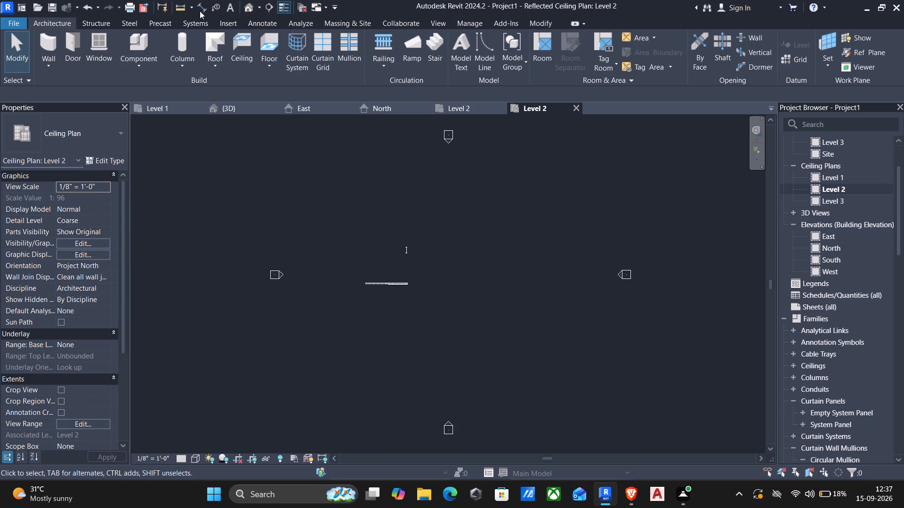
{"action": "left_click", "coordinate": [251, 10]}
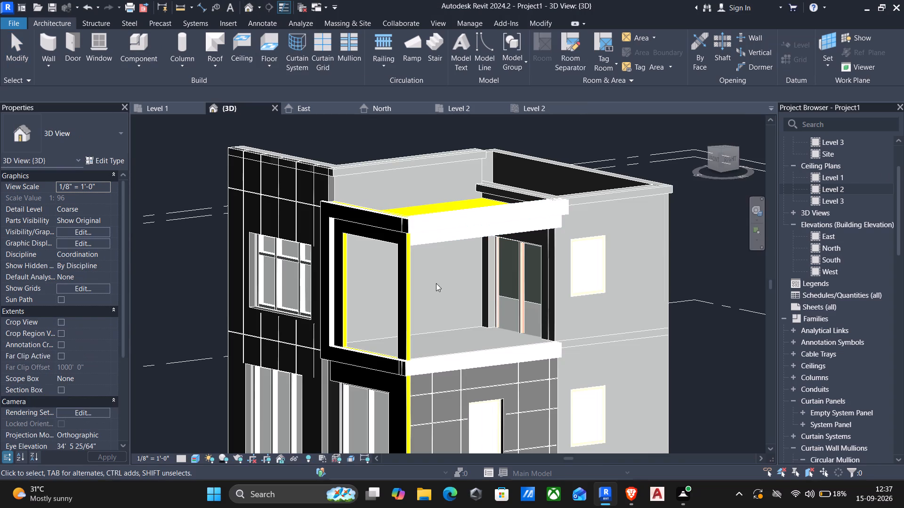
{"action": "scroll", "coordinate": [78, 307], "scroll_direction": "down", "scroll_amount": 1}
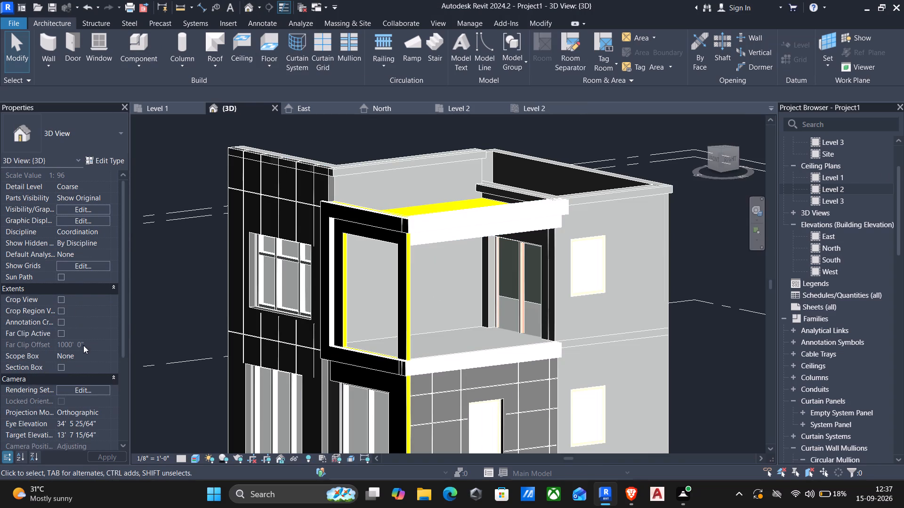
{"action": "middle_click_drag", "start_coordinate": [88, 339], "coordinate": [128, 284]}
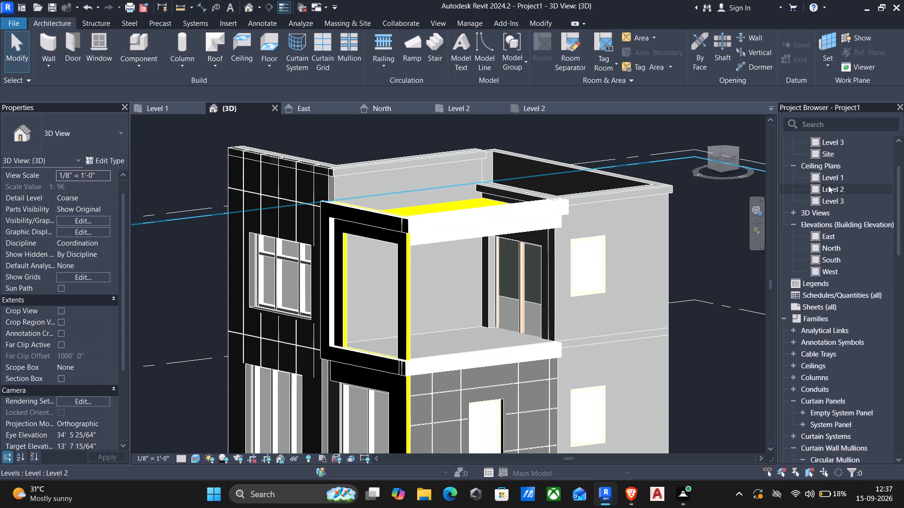
In the Level 2 floor plan, sketch a railing path about 12 ft along the balcony's outer side and about 9 ft along its front.
{"action": "scroll", "coordinate": [827, 183], "scroll_direction": "up", "scroll_amount": 4}
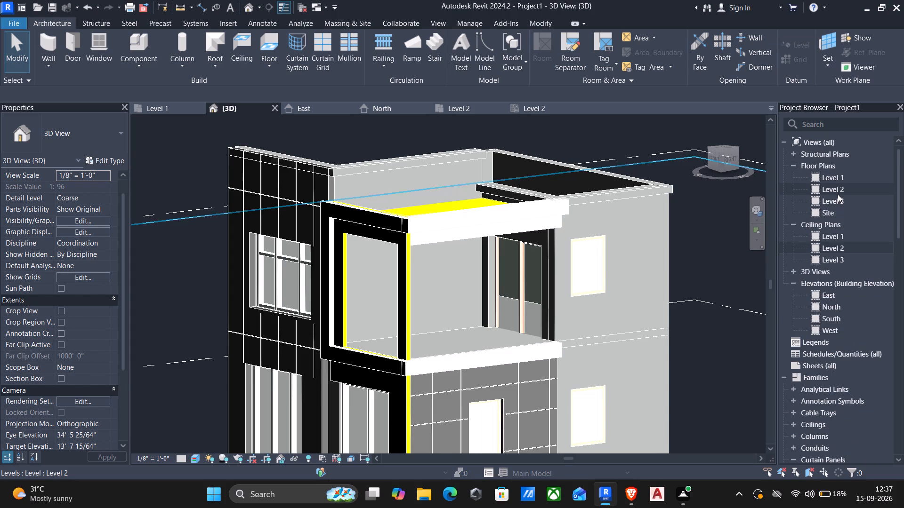
{"action": "left_click", "coordinate": [821, 191]}
{"action": "left_click", "coordinate": [808, 182]}
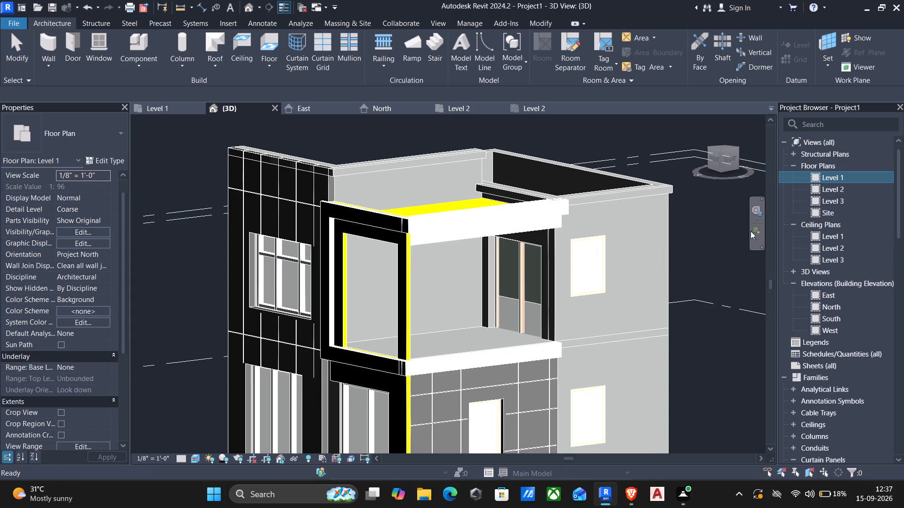
{"action": "double_click", "coordinate": [829, 190]}
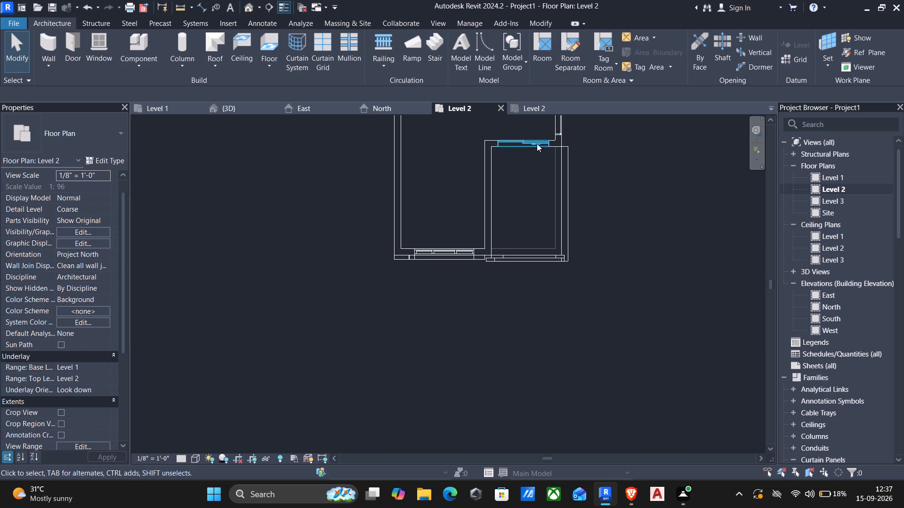
{"action": "left_click", "coordinate": [379, 49]}
{"action": "scroll", "coordinate": [587, 154], "scroll_direction": "up", "scroll_amount": 5}
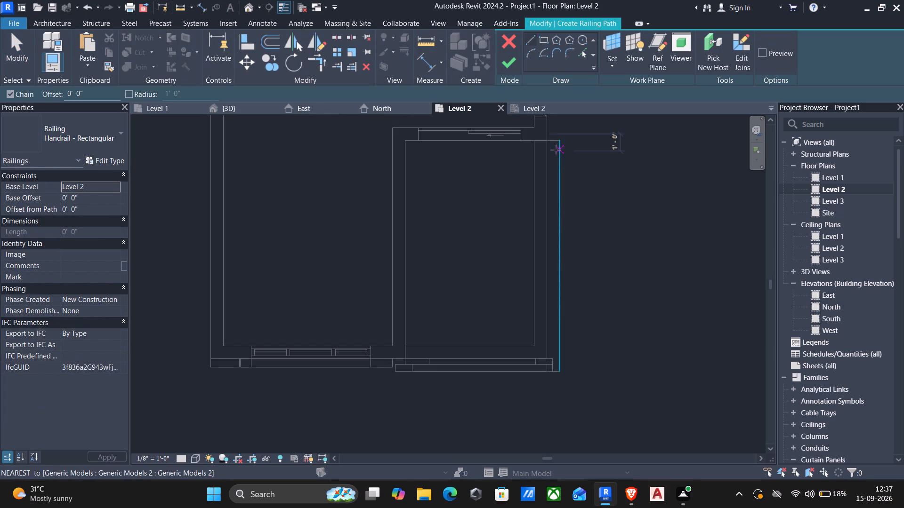
{"action": "left_click", "coordinate": [553, 141]}
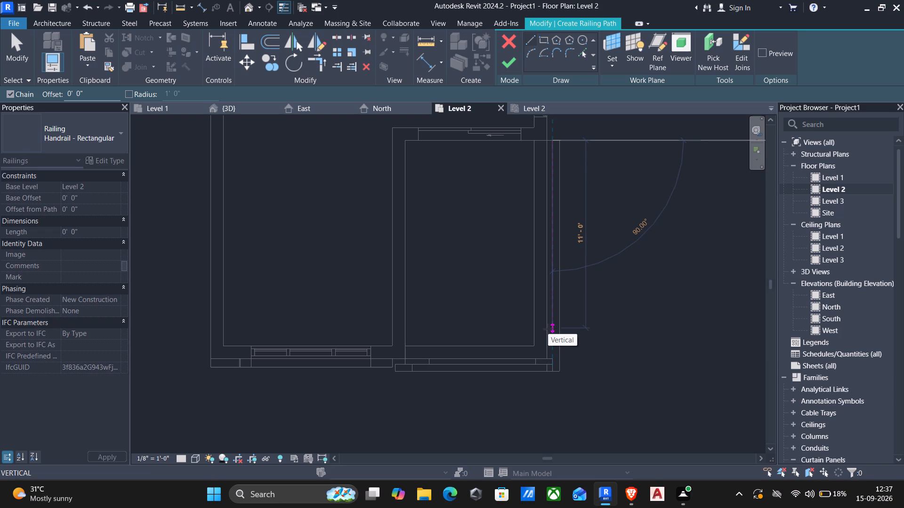
{"action": "left_click", "coordinate": [554, 352]}
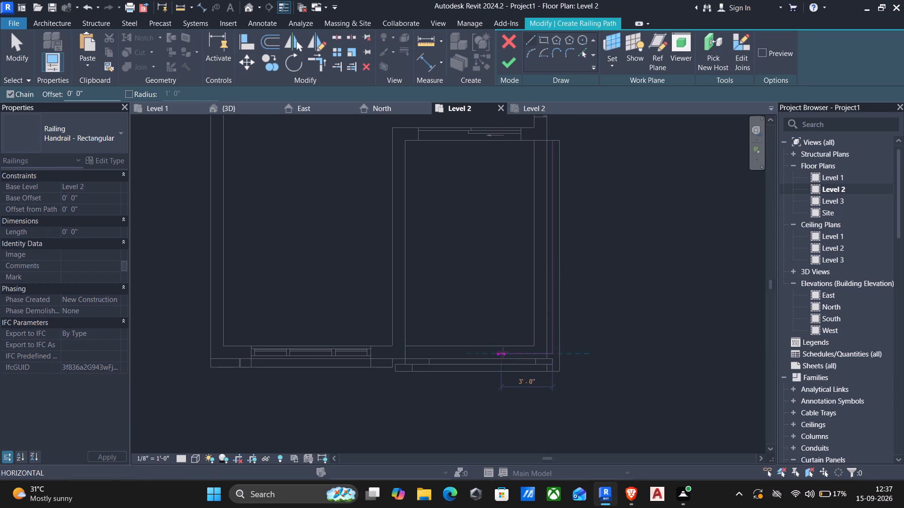
{"action": "left_click", "coordinate": [406, 351]}
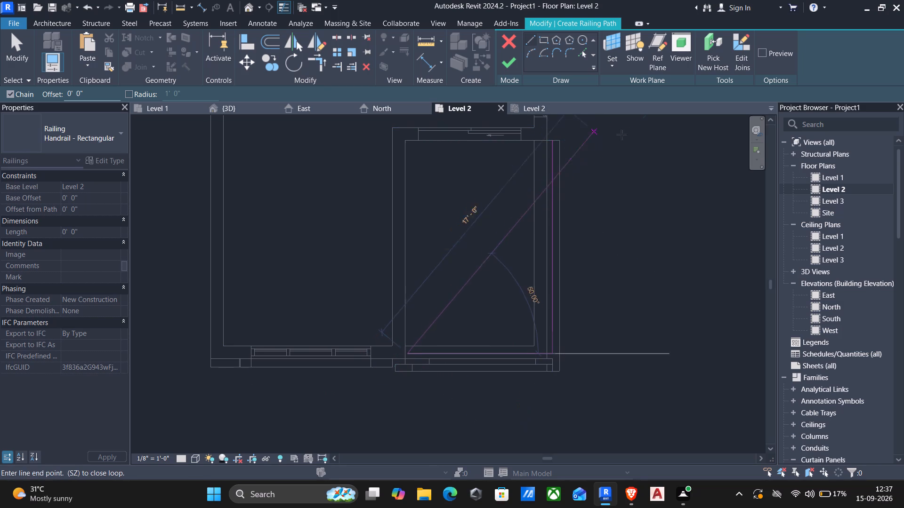
{"action": "key", "text": "Escape"}
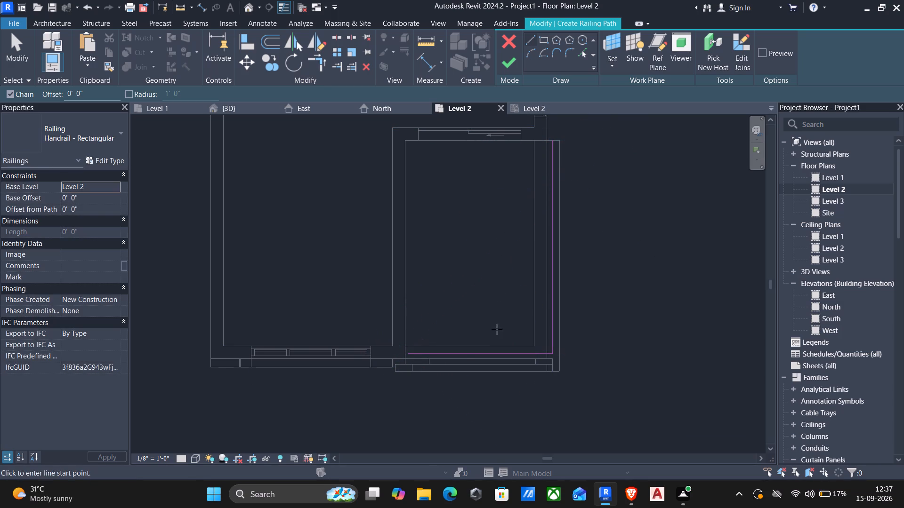
Extend the railing path's front segment to the house wall, finish the Handrail - Rectangular railing and return to the 3D view.
{"action": "scroll", "coordinate": [450, 354], "scroll_direction": "up", "scroll_amount": 7}
{"action": "scroll", "coordinate": [337, 362], "scroll_direction": "up", "scroll_amount": 2}
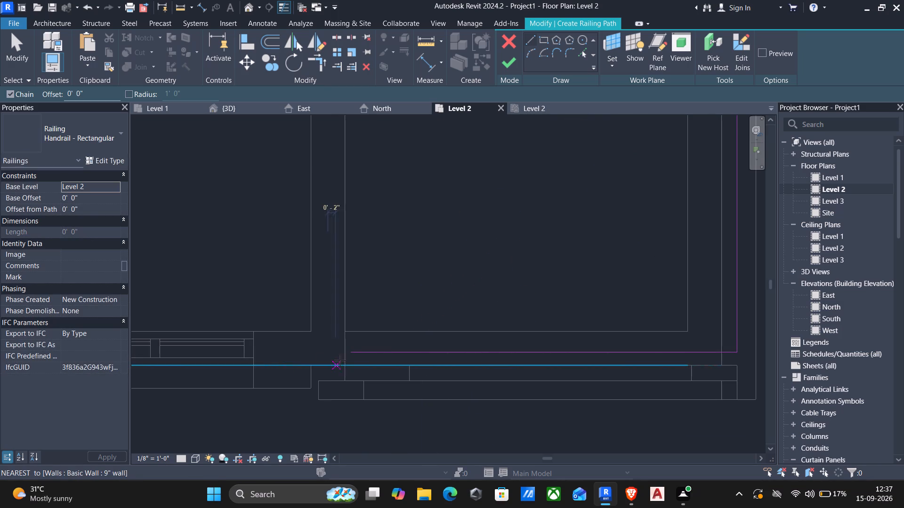
{"action": "scroll", "coordinate": [340, 360], "scroll_direction": "up", "scroll_amount": 8}
{"action": "left_click", "coordinate": [364, 344]}
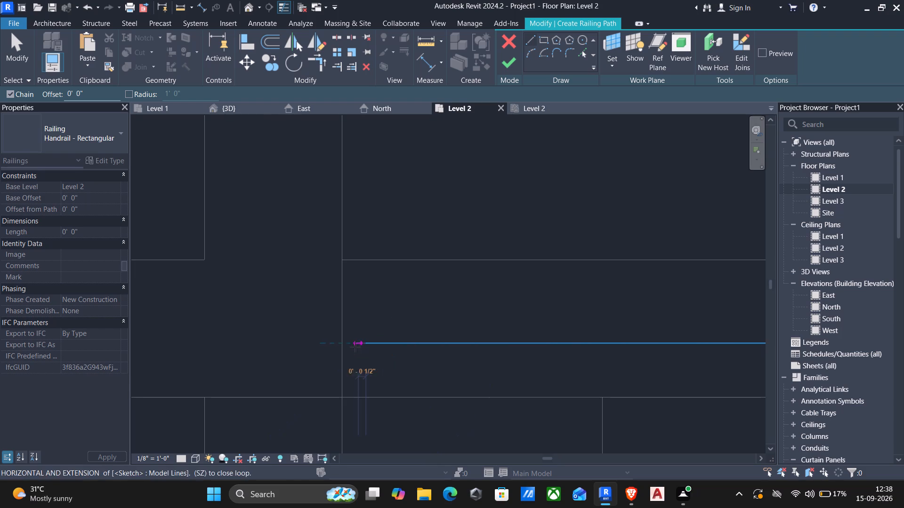
{"action": "left_click", "coordinate": [347, 343]}
{"action": "key", "text": "Escape"}
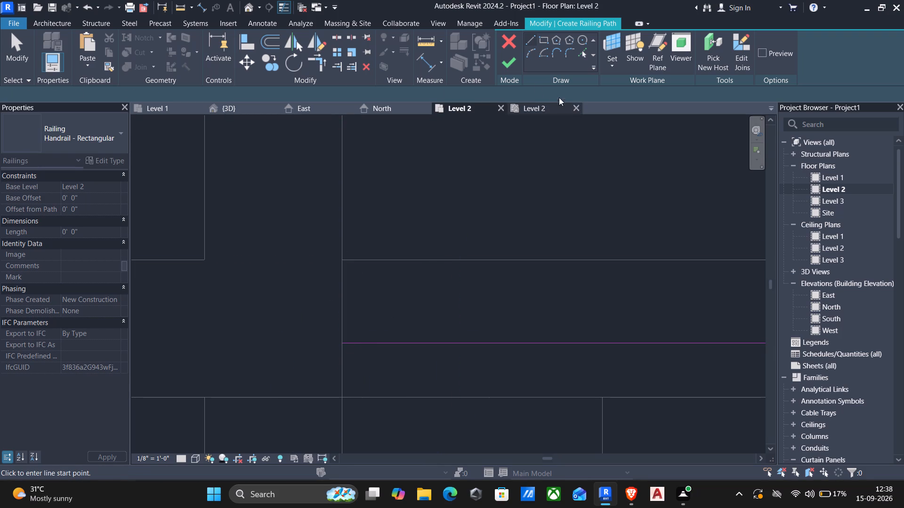
{"action": "left_click", "coordinate": [511, 65]}
{"action": "scroll", "coordinate": [491, 194], "scroll_direction": "down", "scroll_amount": 4}
{"action": "scroll", "coordinate": [524, 233], "scroll_direction": "down", "scroll_amount": 4}
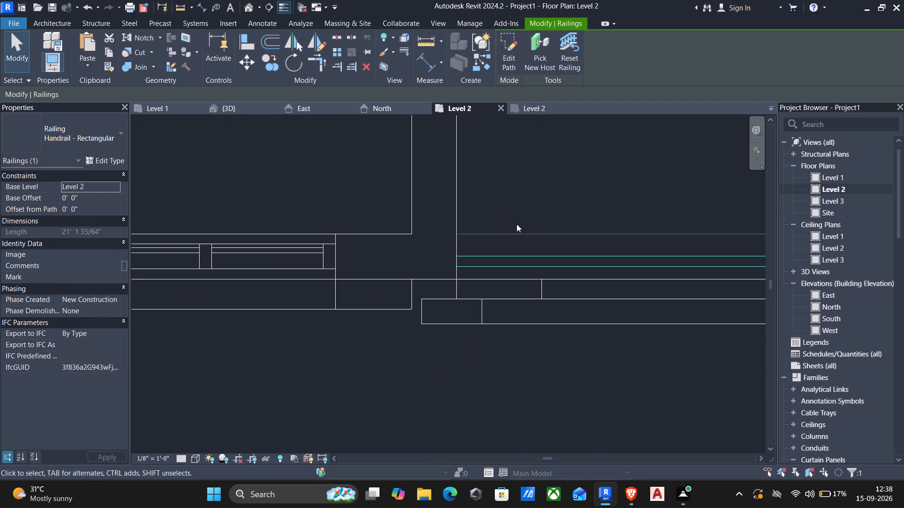
{"action": "left_click", "coordinate": [244, 9]}
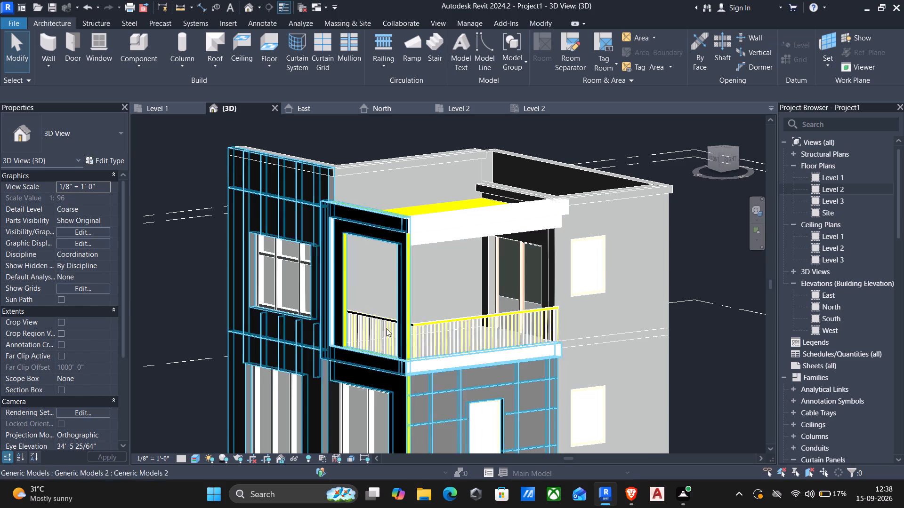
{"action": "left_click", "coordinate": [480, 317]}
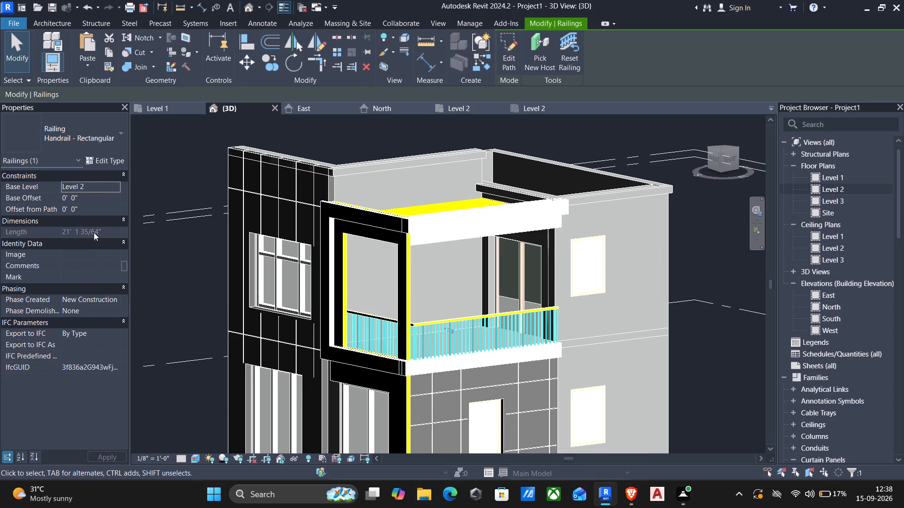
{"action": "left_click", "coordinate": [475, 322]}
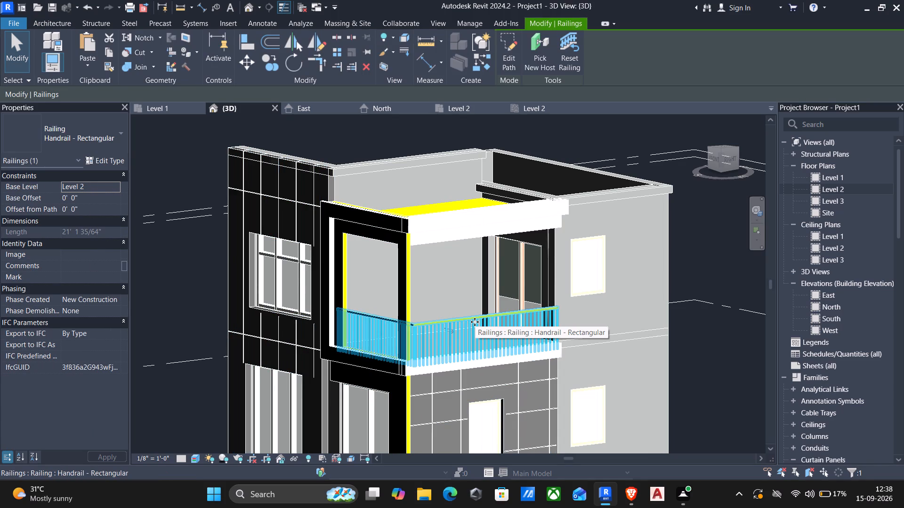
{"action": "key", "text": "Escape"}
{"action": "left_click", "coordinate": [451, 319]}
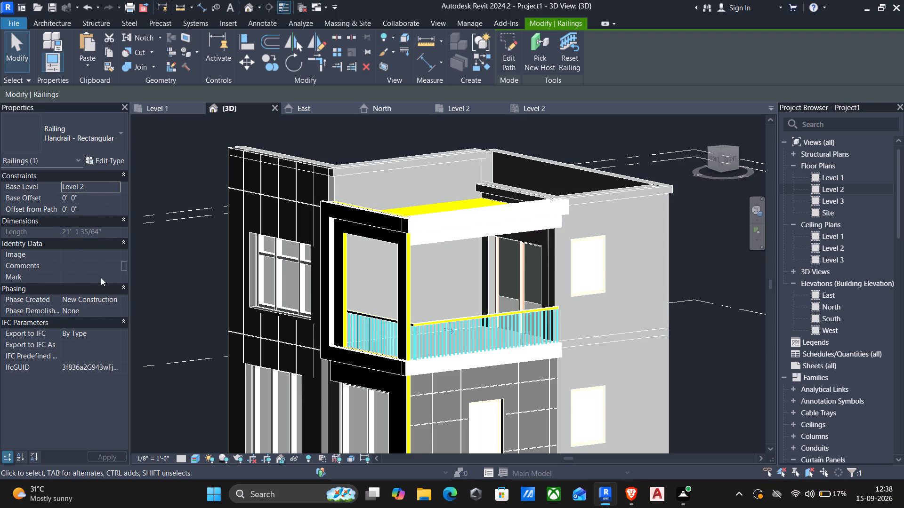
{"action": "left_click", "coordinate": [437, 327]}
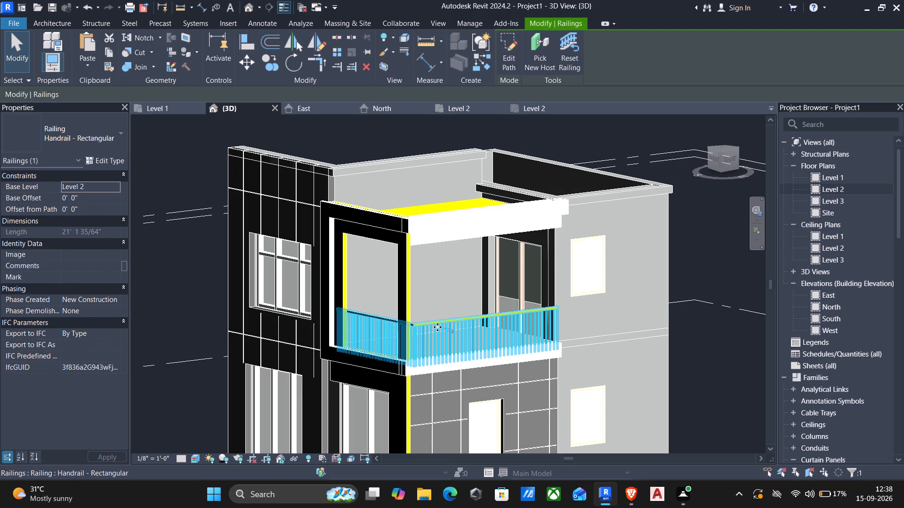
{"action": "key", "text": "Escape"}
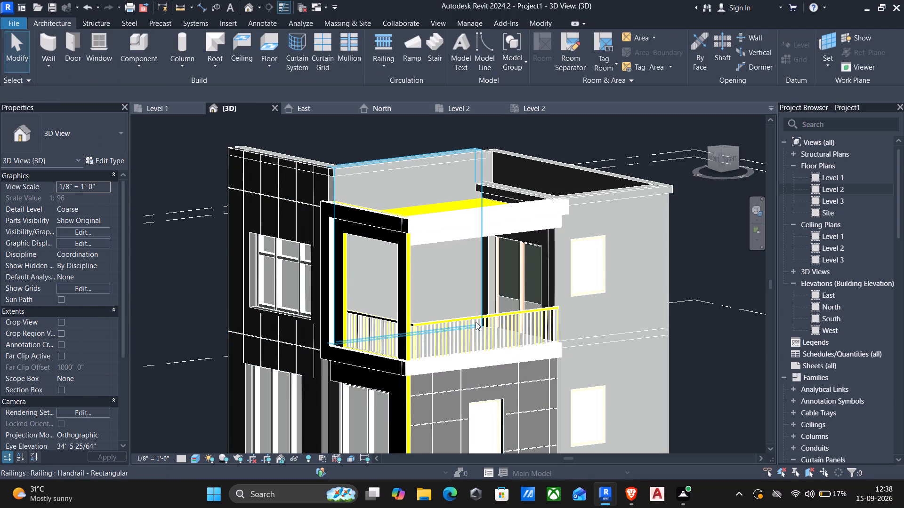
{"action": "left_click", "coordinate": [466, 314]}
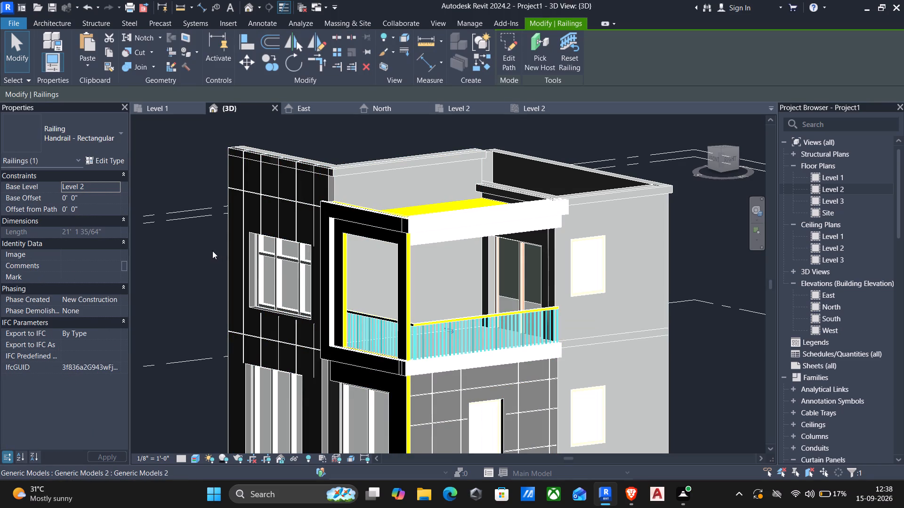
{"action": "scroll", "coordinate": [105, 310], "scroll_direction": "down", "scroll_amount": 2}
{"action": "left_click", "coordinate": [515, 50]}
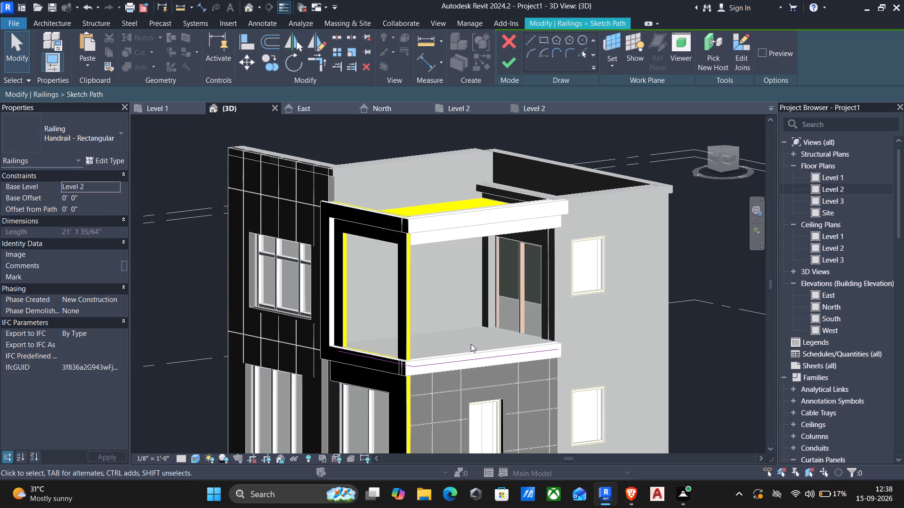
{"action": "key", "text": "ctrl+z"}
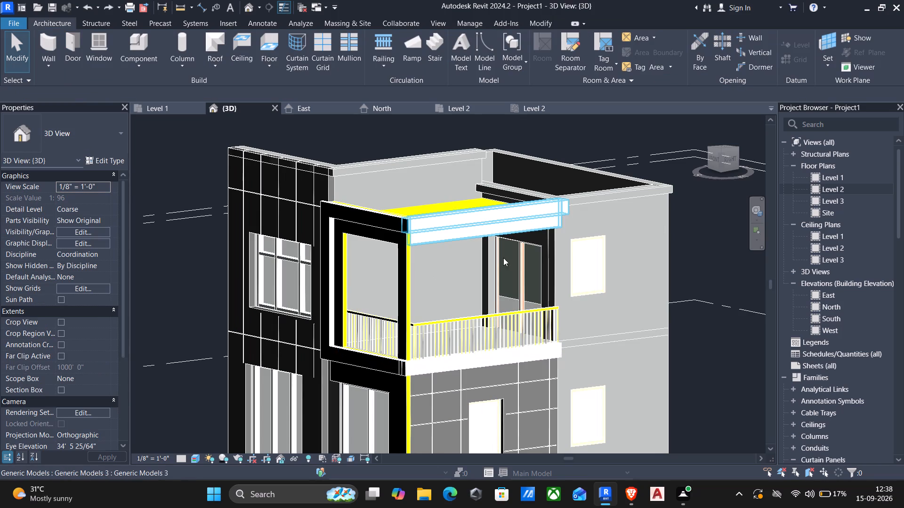
Change the balcony railing's type to Glass Panel - Bottom Fill.
{"action": "left_click", "coordinate": [487, 317]}
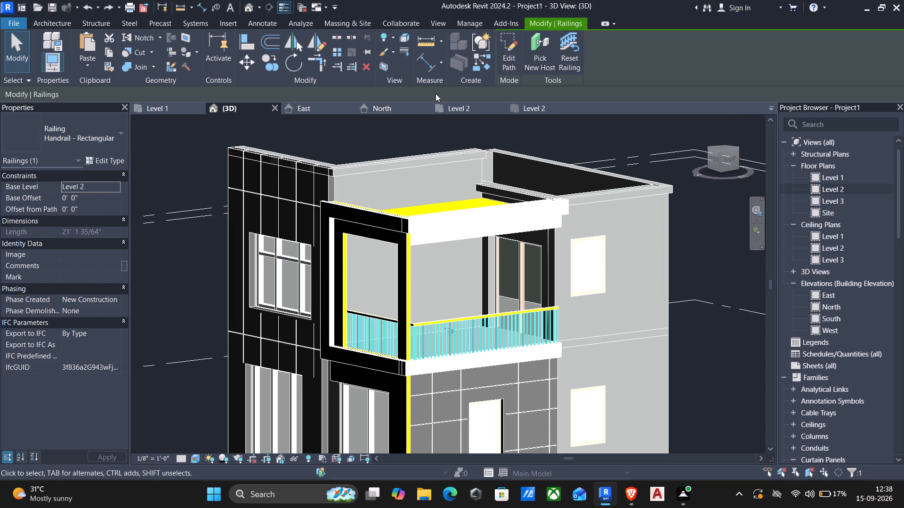
{"action": "scroll", "coordinate": [94, 279], "scroll_direction": "down", "scroll_amount": 4}
{"action": "scroll", "coordinate": [66, 284], "scroll_direction": "up", "scroll_amount": 4}
{"action": "left_click", "coordinate": [114, 139]}
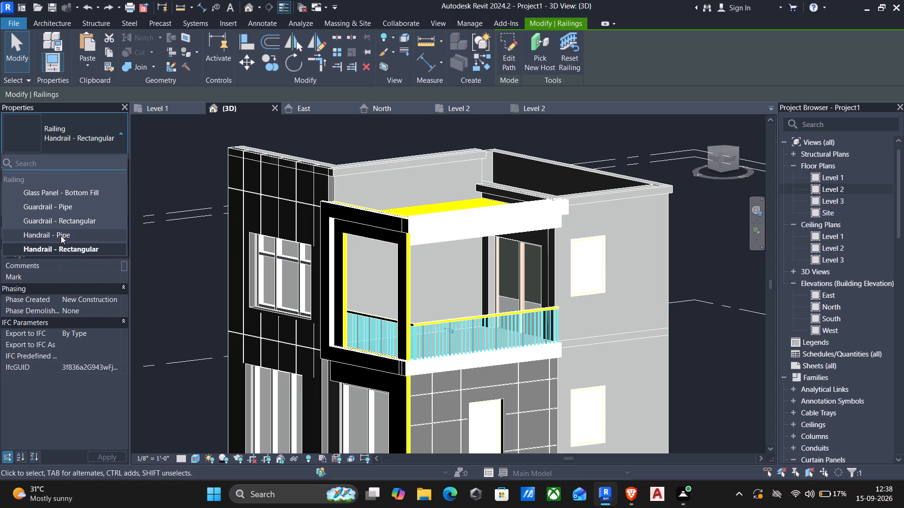
{"action": "scroll", "coordinate": [58, 237], "scroll_direction": "down", "scroll_amount": 3}
{"action": "left_click", "coordinate": [58, 197]}
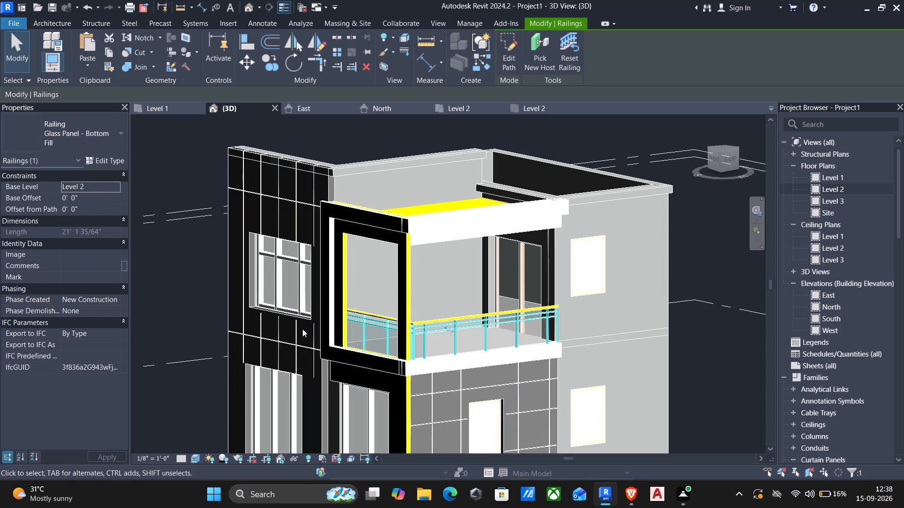
{"action": "key", "text": "Escape"}
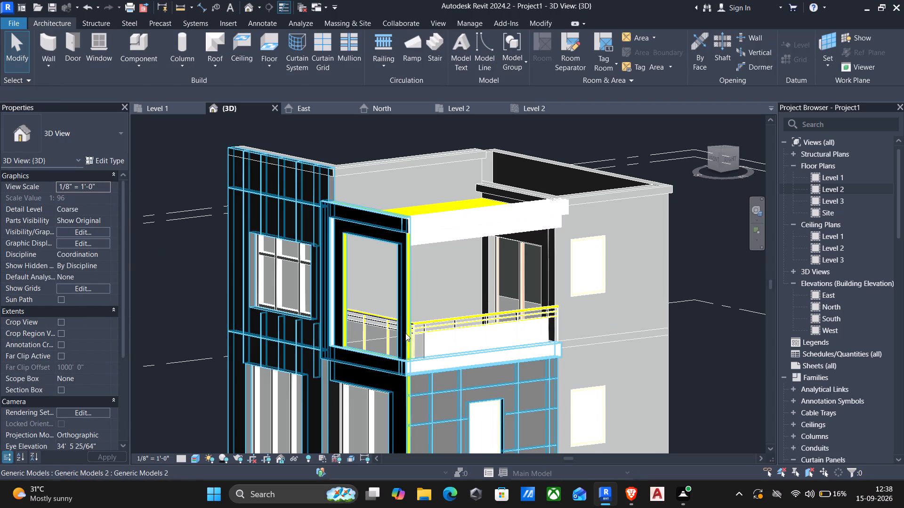
Examine the glass balcony railing and the whole house facade from the front, corner and side.
{"action": "scroll", "coordinate": [341, 343], "scroll_direction": "down", "scroll_amount": 1}
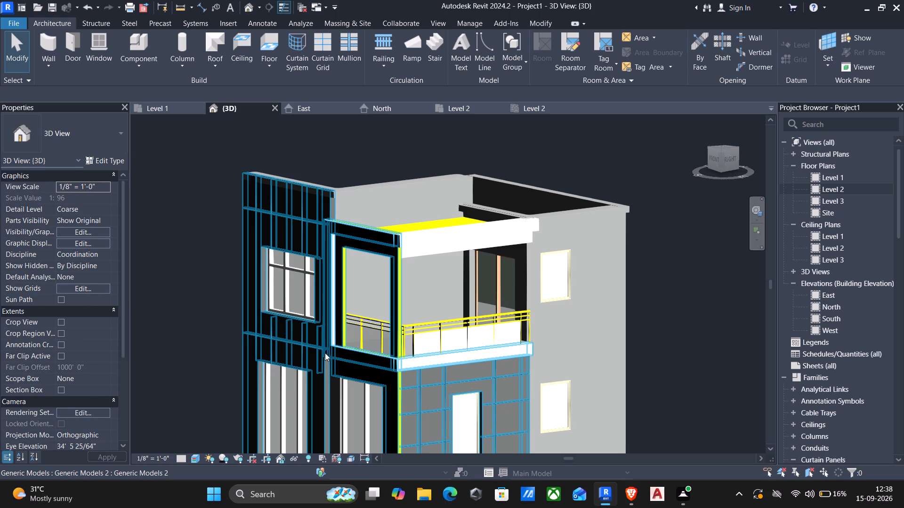
{"action": "middle_click_drag", "start_coordinate": [323, 354], "coordinate": [447, 291], "text": "shift"}
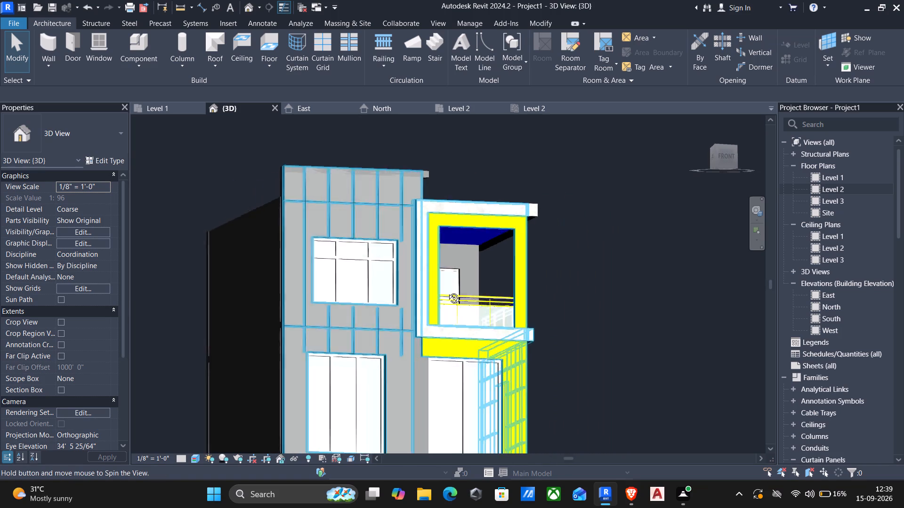
{"action": "middle_click_drag", "start_coordinate": [447, 291], "coordinate": [355, 355], "text": "shift"}
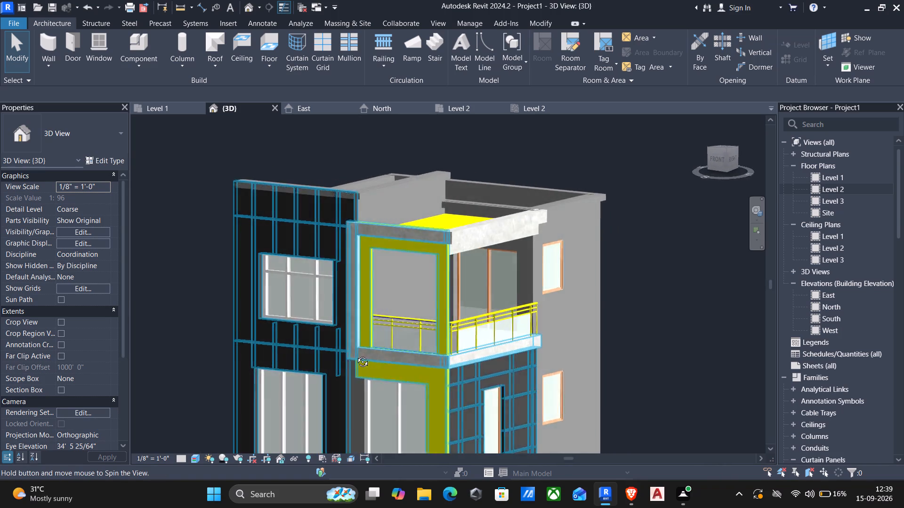
{"action": "middle_click_drag", "start_coordinate": [355, 355], "coordinate": [338, 361], "text": "shift"}
{"action": "scroll", "coordinate": [355, 365], "scroll_direction": "down", "scroll_amount": 1}
{"action": "middle_click_drag", "start_coordinate": [356, 366], "coordinate": [366, 320]}
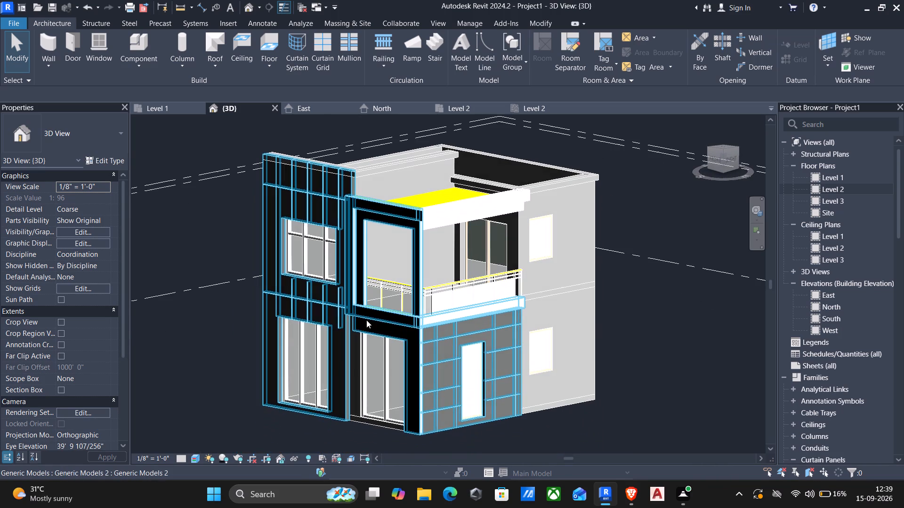
{"action": "middle_click_drag", "start_coordinate": [362, 411], "coordinate": [373, 386]}
{"action": "scroll", "coordinate": [355, 391], "scroll_direction": "down", "scroll_amount": 1}
{"action": "middle_click_drag", "start_coordinate": [355, 391], "coordinate": [421, 355]}
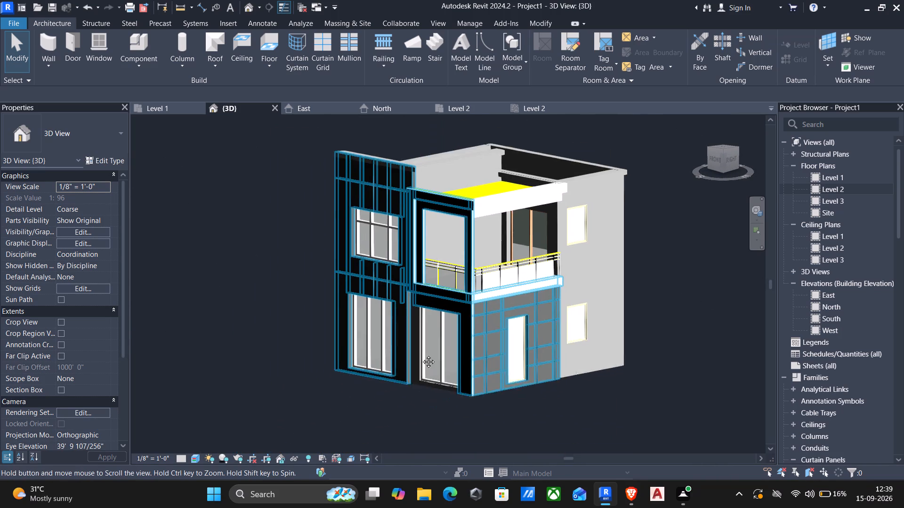
{"action": "middle_click_drag", "start_coordinate": [421, 355], "coordinate": [437, 331]}
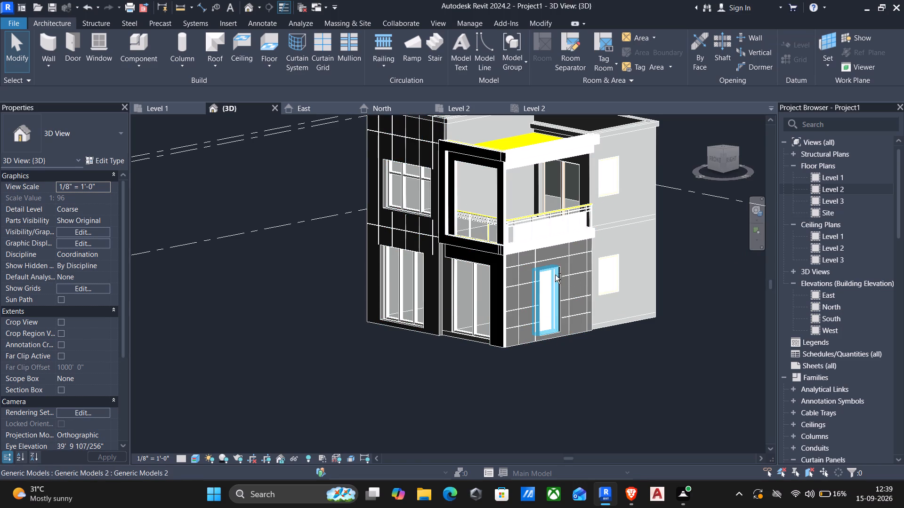
{"action": "middle_click_drag", "start_coordinate": [555, 275], "coordinate": [537, 265], "text": "shift"}
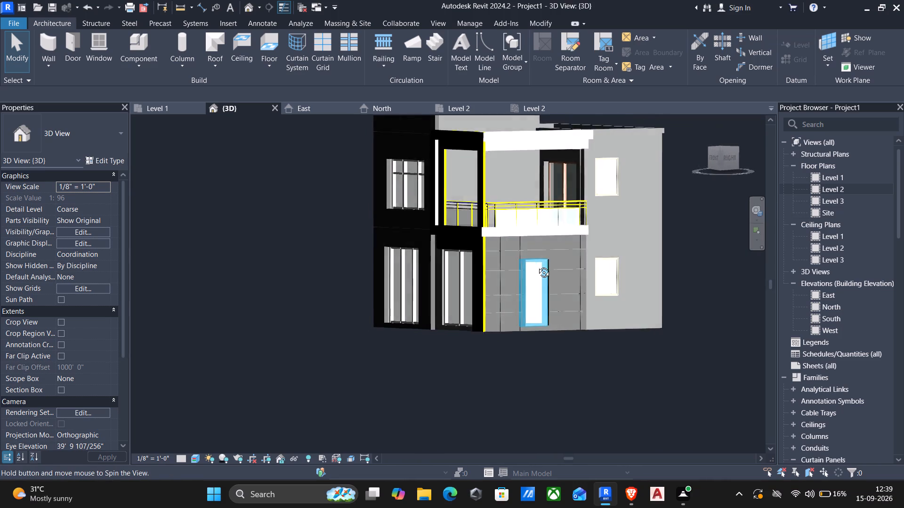
{"action": "middle_click_drag", "start_coordinate": [537, 265], "coordinate": [597, 240], "text": "shift"}
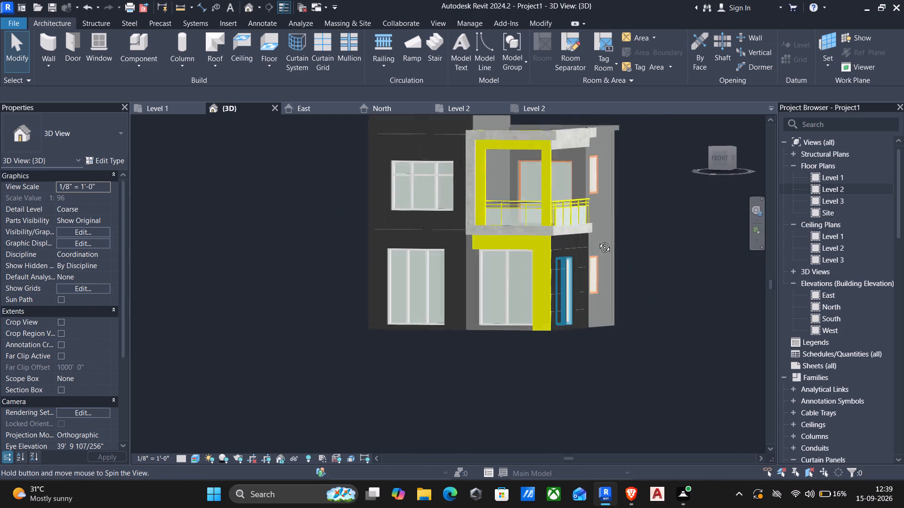
Examine the house exterior from the front and corner, and check the properties of the plain 9" side walls beside the balcony.
{"action": "middle_click_drag", "start_coordinate": [597, 240], "coordinate": [660, 296], "text": "shift"}
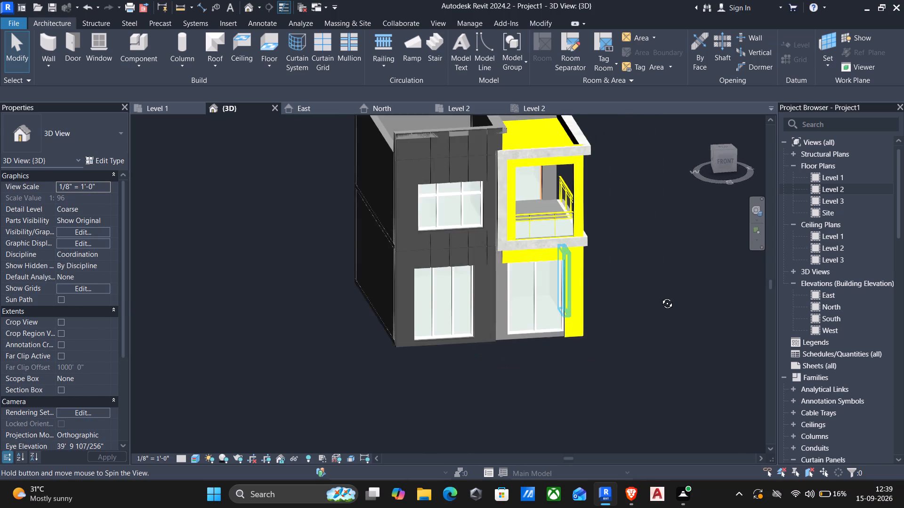
{"action": "middle_click_drag", "start_coordinate": [660, 296], "coordinate": [602, 270], "text": "shift"}
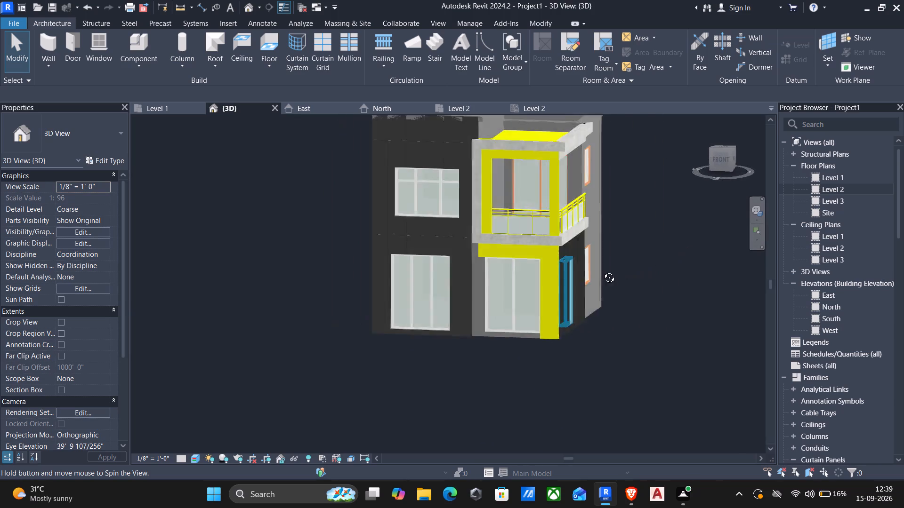
{"action": "middle_click_drag", "start_coordinate": [602, 270], "coordinate": [561, 285], "text": "shift"}
{"action": "scroll", "coordinate": [588, 342], "scroll_direction": "down", "scroll_amount": 1}
{"action": "middle_click_drag", "start_coordinate": [659, 340], "coordinate": [658, 340]}
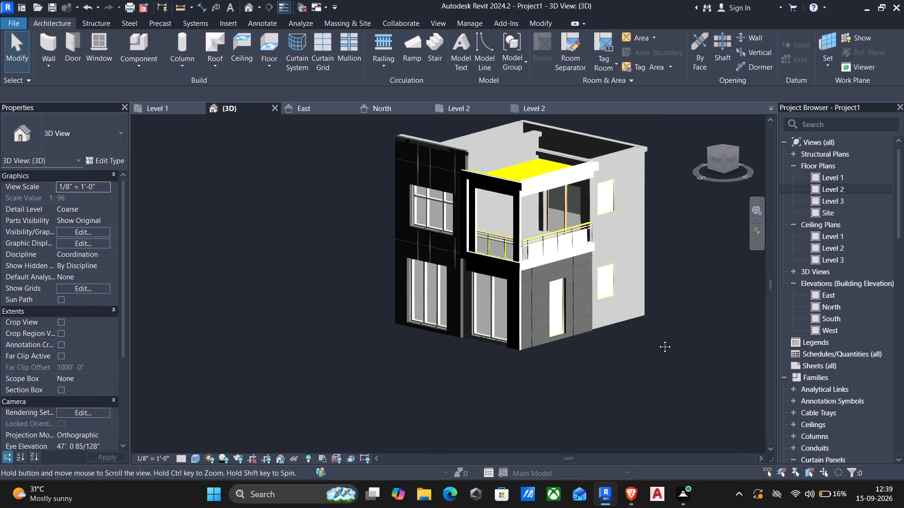
{"action": "middle_click_drag", "start_coordinate": [658, 340], "coordinate": [632, 348]}
{"action": "middle_click_drag", "start_coordinate": [618, 344], "coordinate": [649, 338], "text": "shift"}
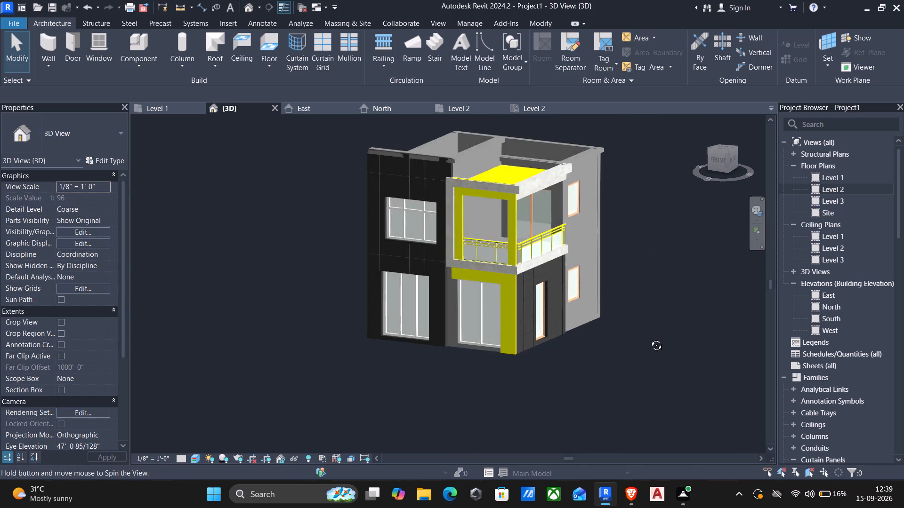
{"action": "middle_click_drag", "start_coordinate": [649, 338], "coordinate": [664, 334], "text": "shift"}
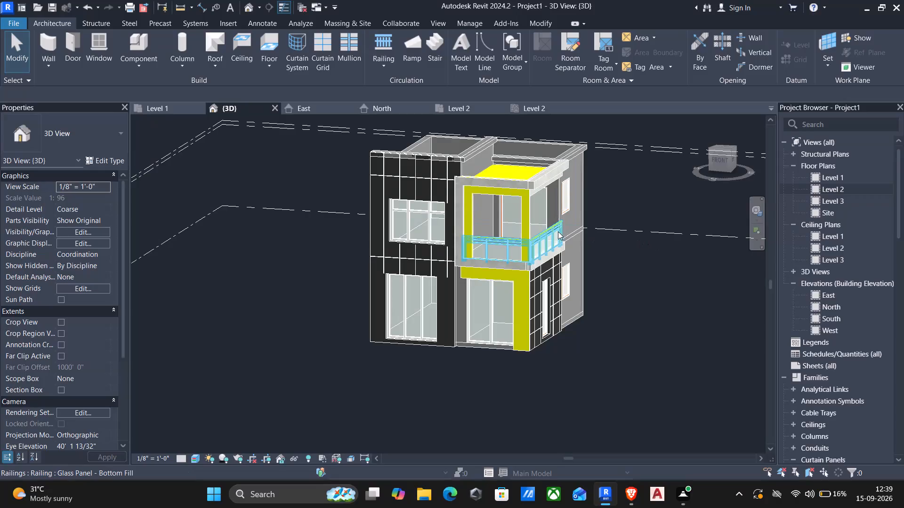
{"action": "scroll", "coordinate": [581, 251], "scroll_direction": "up", "scroll_amount": 2}
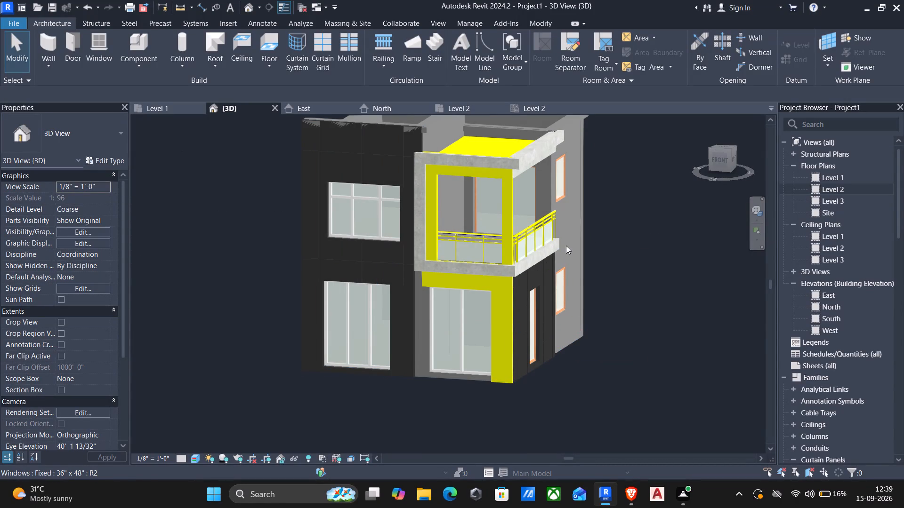
{"action": "left_click", "coordinate": [579, 292]}
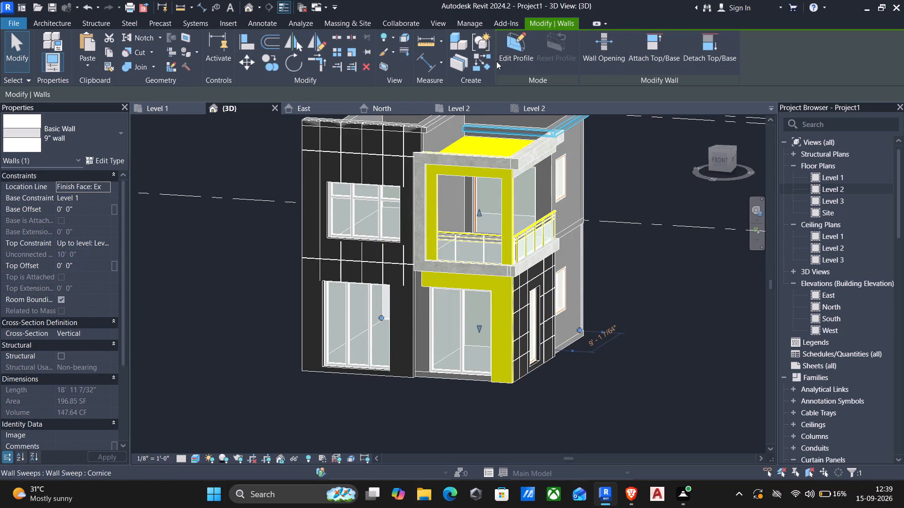
{"action": "key", "text": "Escape"}
{"action": "left_click", "coordinate": [581, 199]}
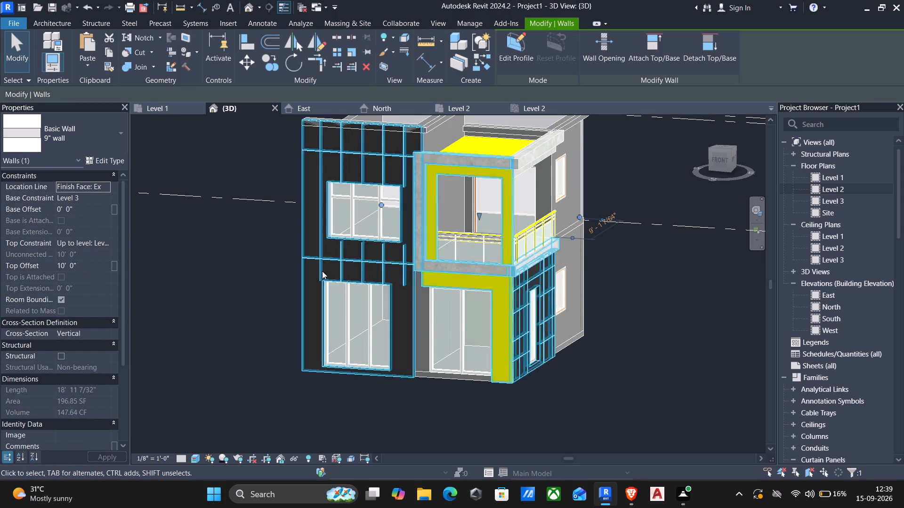
{"action": "key", "text": "Escape"}
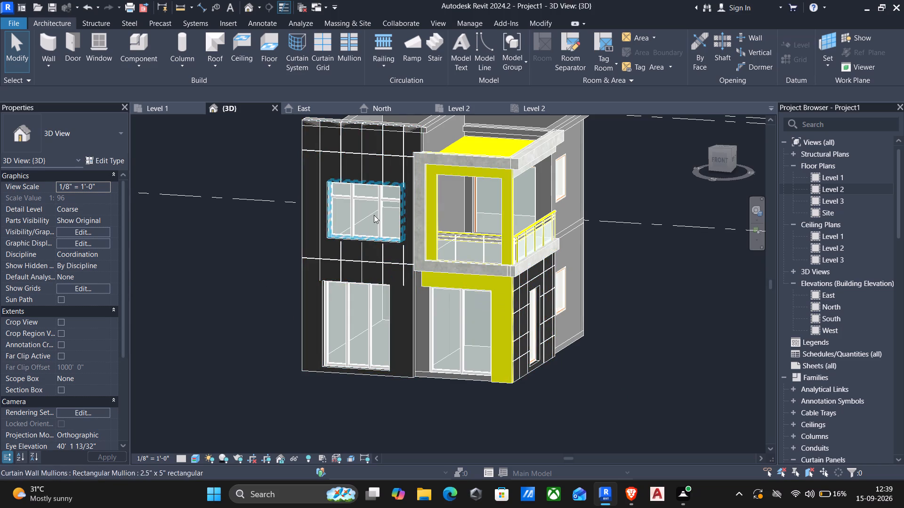
Inspect the upper-floor front curtain wall window, checking its mullions, its wall properties and the grooved panel around it.
{"action": "scroll", "coordinate": [362, 199], "scroll_direction": "up", "scroll_amount": 4}
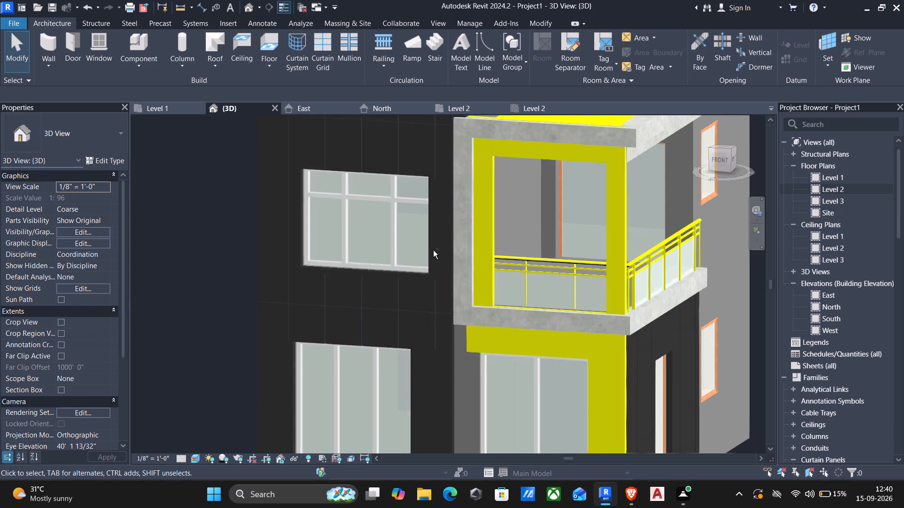
{"action": "scroll", "coordinate": [427, 252], "scroll_direction": "down", "scroll_amount": 2}
{"action": "middle_click_drag", "start_coordinate": [445, 238], "coordinate": [484, 235], "text": "shift"}
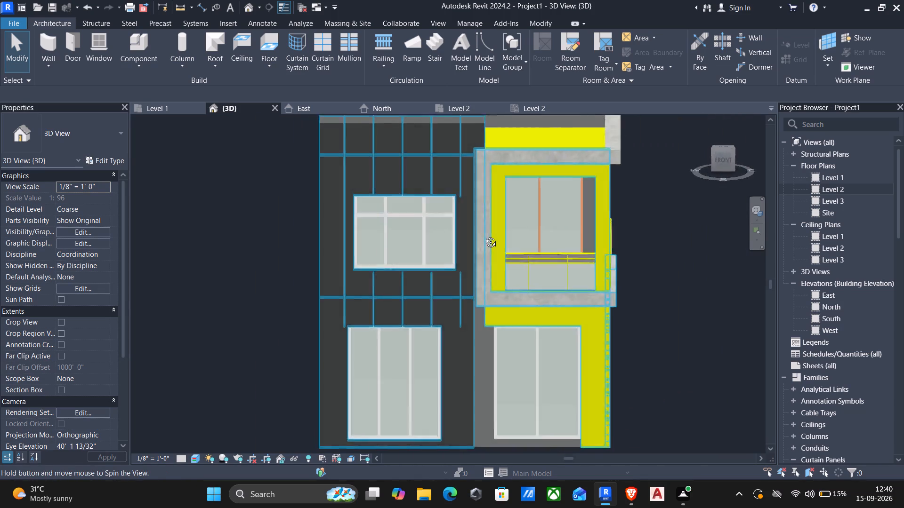
{"action": "middle_click_drag", "start_coordinate": [484, 235], "coordinate": [496, 214], "text": "shift"}
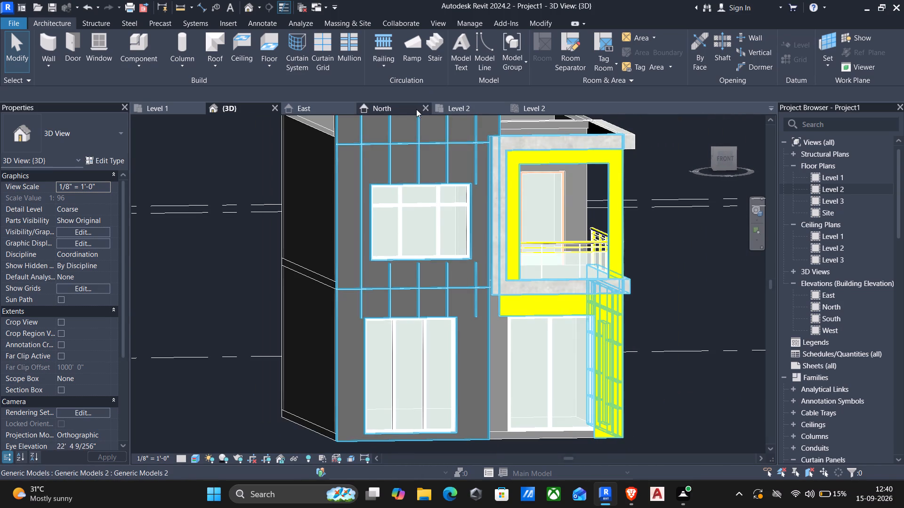
{"action": "scroll", "coordinate": [408, 114], "scroll_direction": "up", "scroll_amount": 2}
{"action": "scroll", "coordinate": [376, 163], "scroll_direction": "up", "scroll_amount": 2}
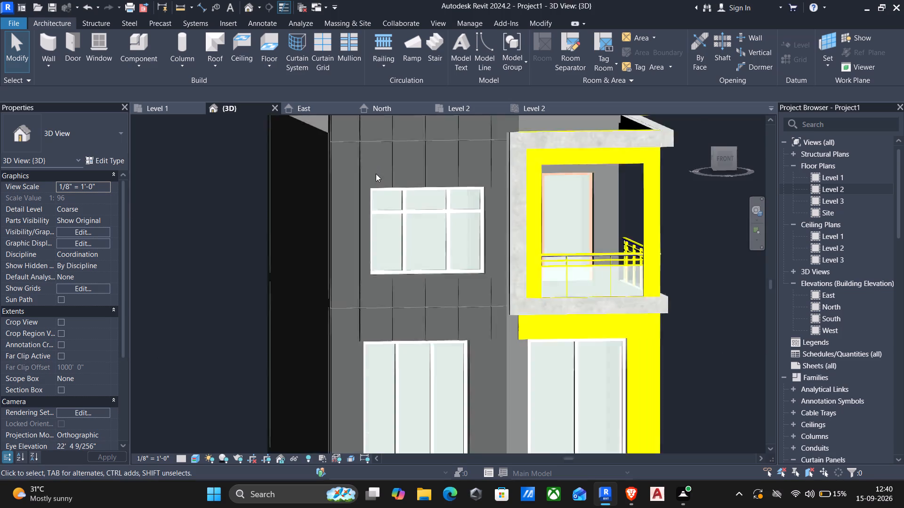
{"action": "scroll", "coordinate": [376, 174], "scroll_direction": "up", "scroll_amount": 2}
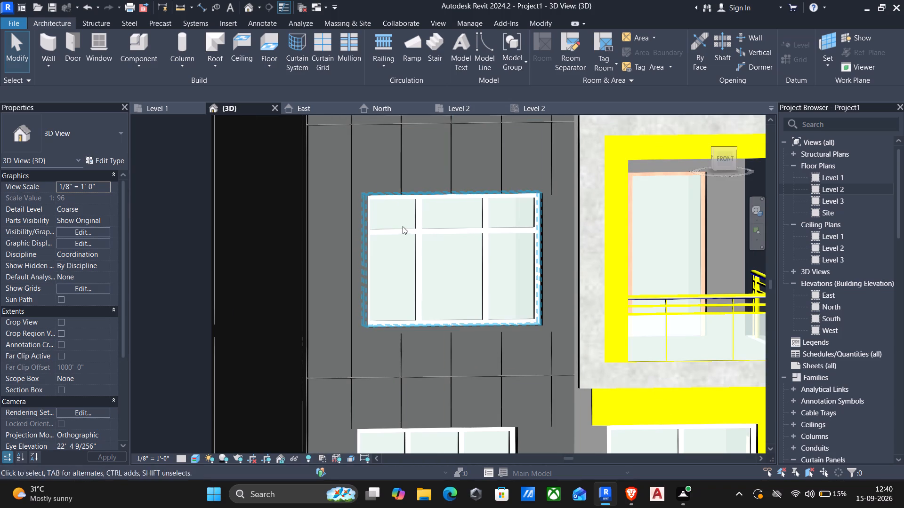
{"action": "left_click", "coordinate": [386, 232]}
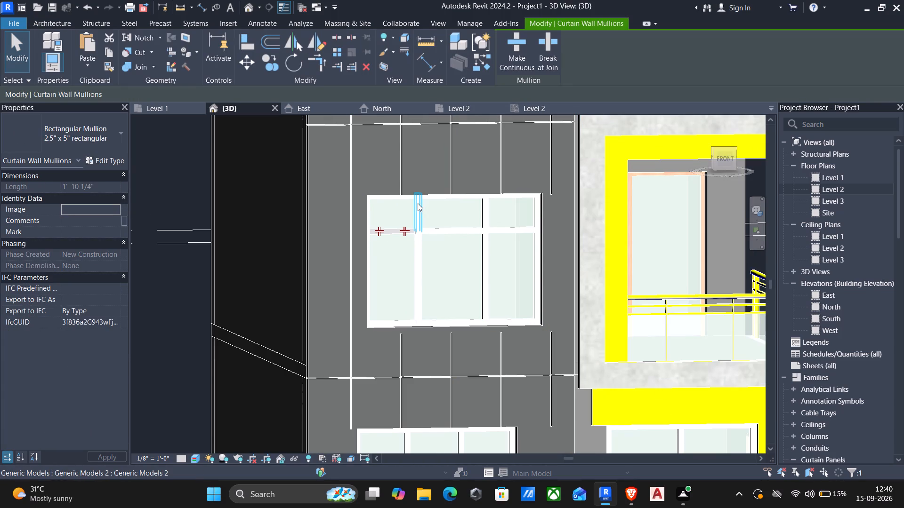
{"action": "key", "text": "Escape"}
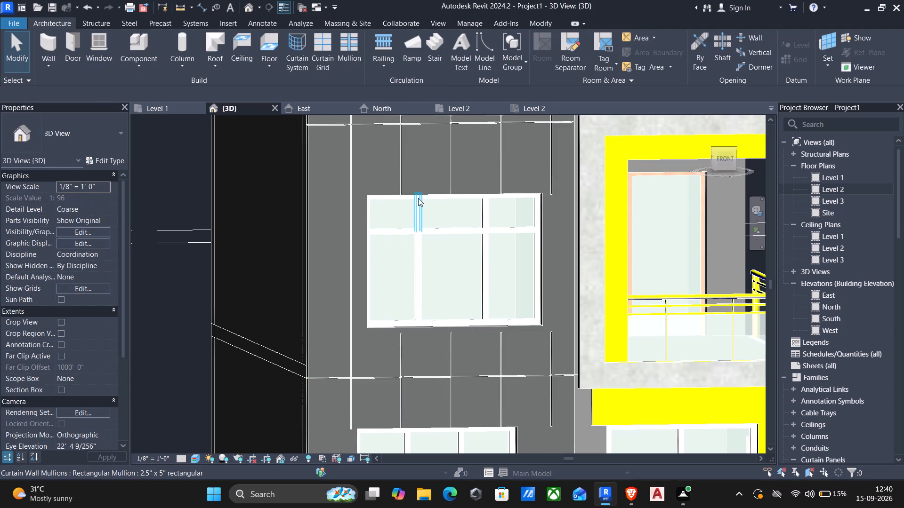
{"action": "left_click", "coordinate": [434, 199]}
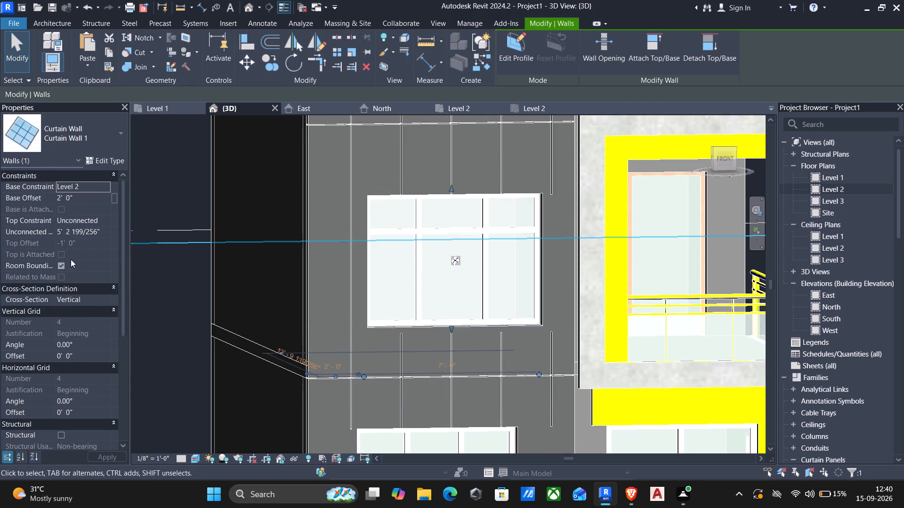
{"action": "scroll", "coordinate": [71, 258], "scroll_direction": "down", "scroll_amount": 3}
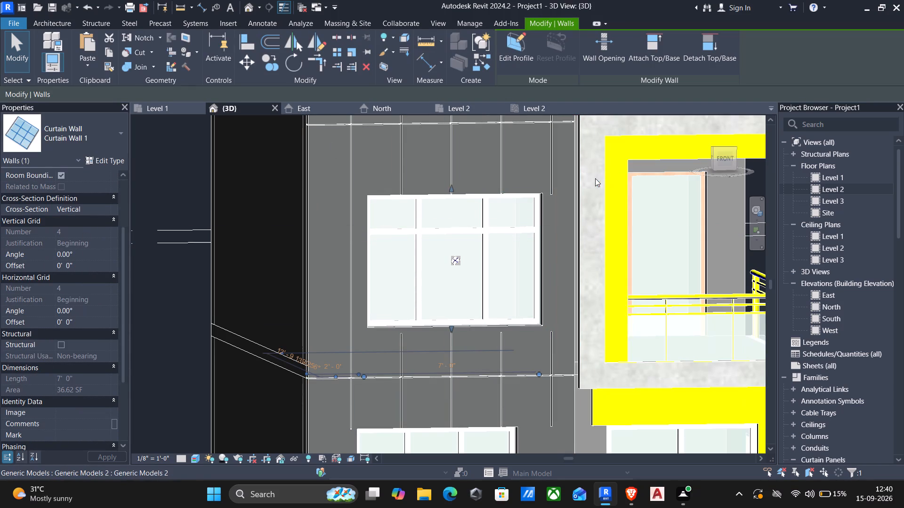
{"action": "key", "text": "Escape"}
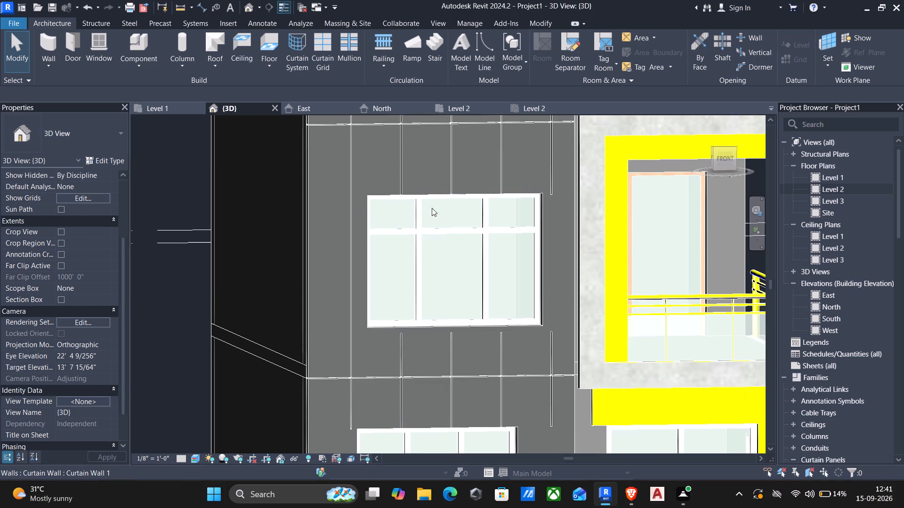
{"action": "left_click", "coordinate": [431, 196]}
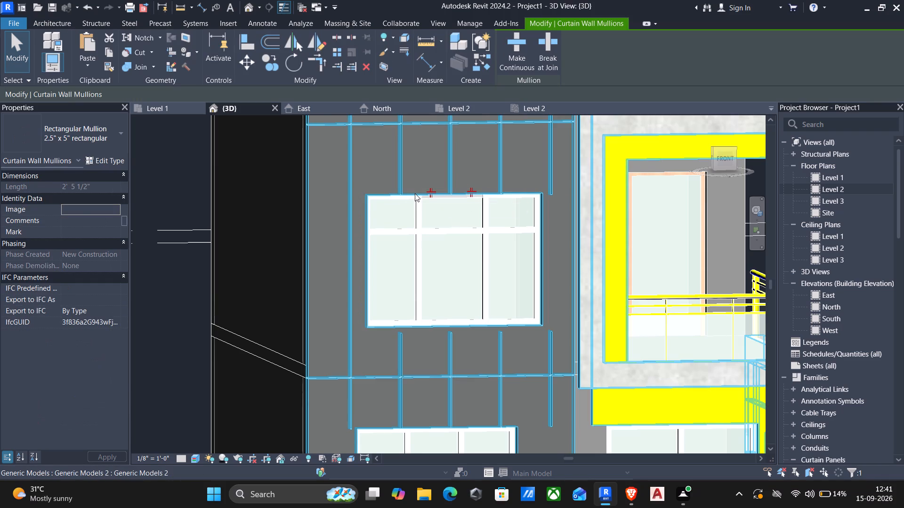
{"action": "key", "text": "Escape"}
{"action": "left_click", "coordinate": [424, 194]}
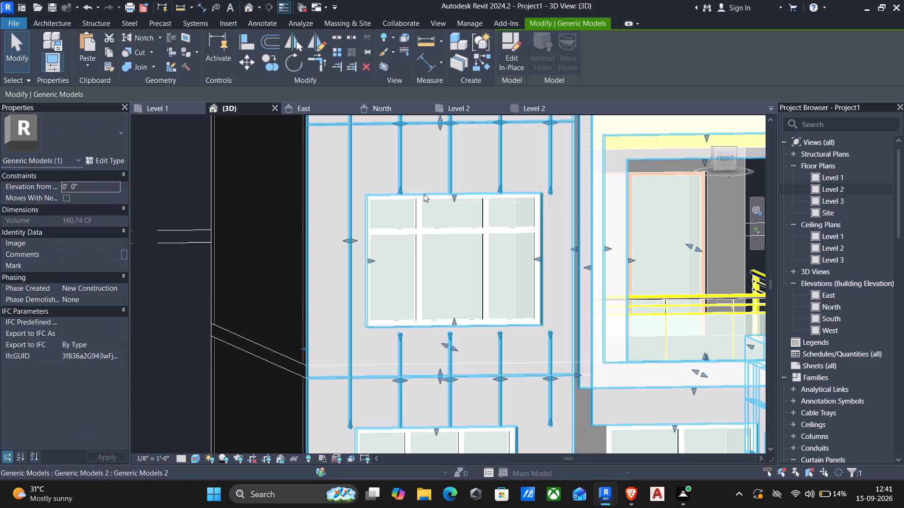
{"action": "key", "text": "Escape"}
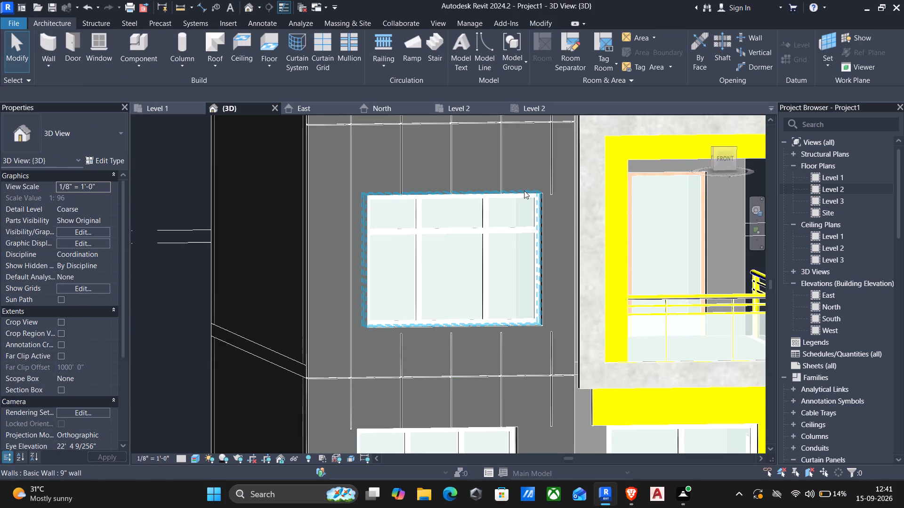
{"action": "left_click", "coordinate": [538, 202]}
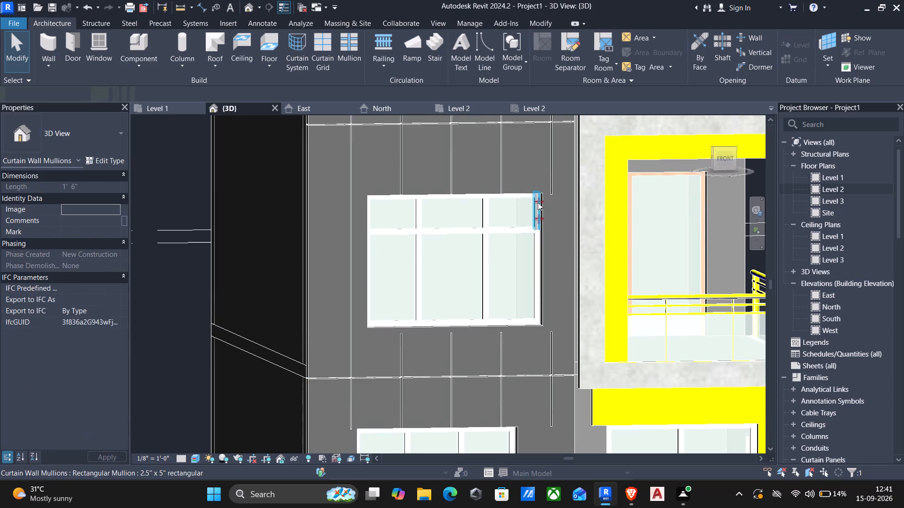
{"action": "key", "text": "Escape"}
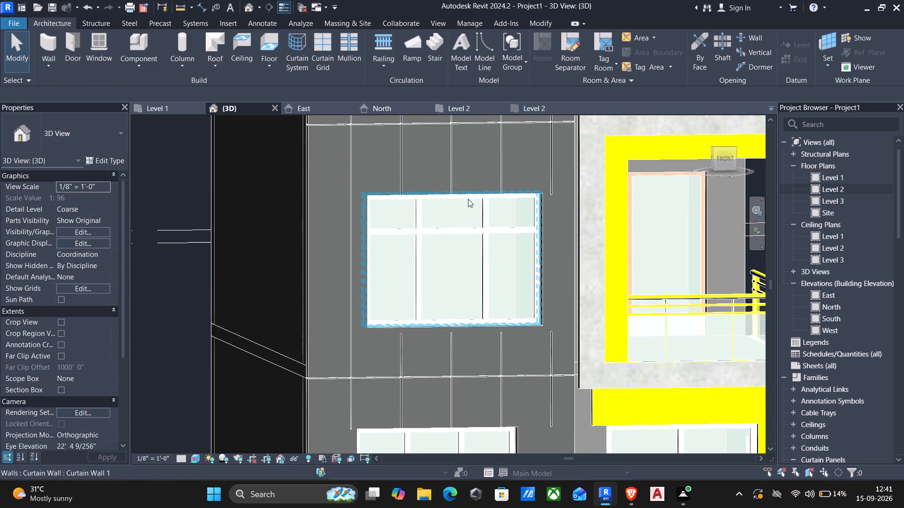
{"action": "scroll", "coordinate": [452, 222], "scroll_direction": "down", "scroll_amount": 1}
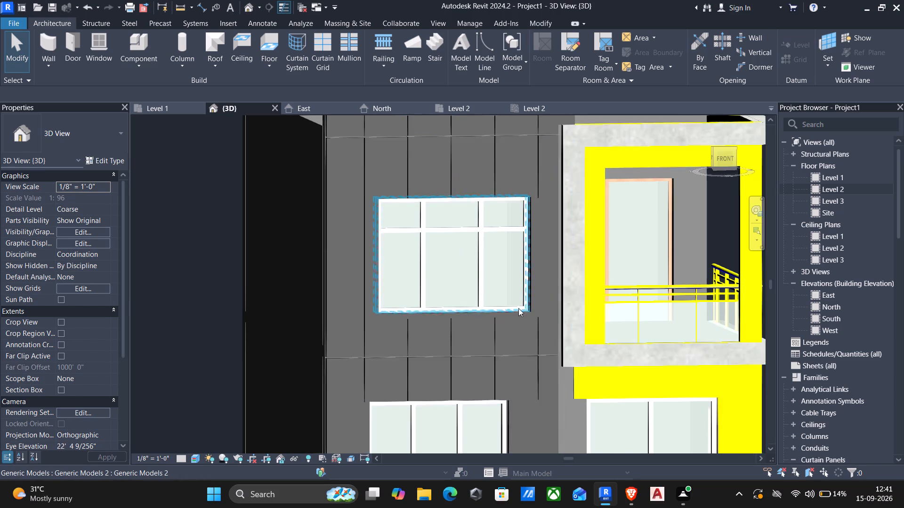
{"action": "scroll", "coordinate": [523, 294], "scroll_direction": "up", "scroll_amount": 3}
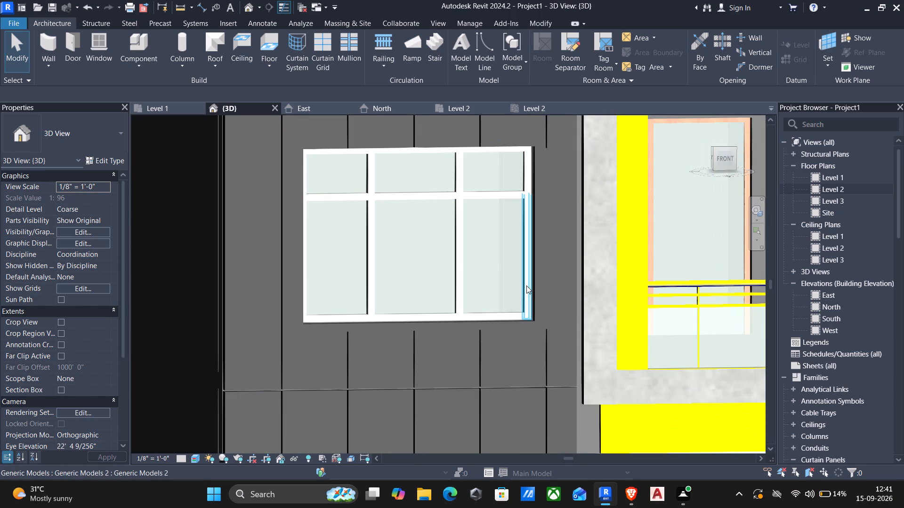
{"action": "left_click", "coordinate": [526, 286]}
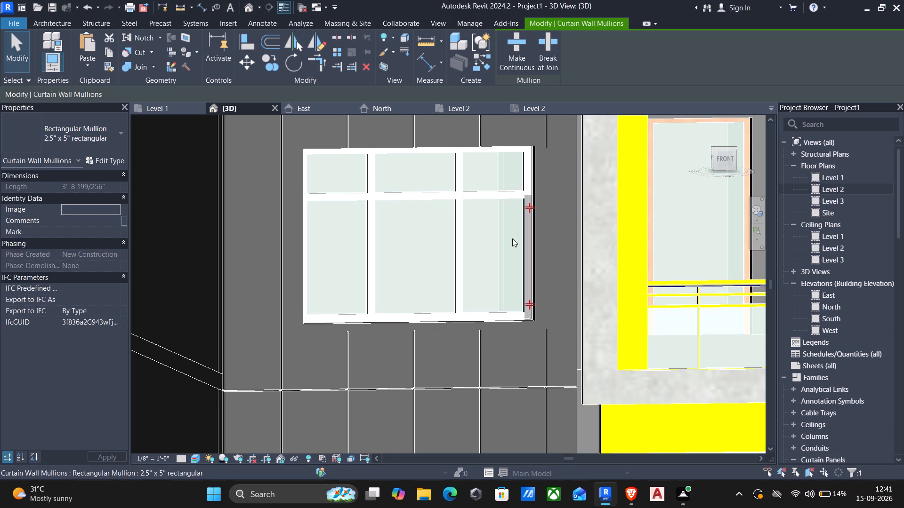
{"action": "key", "text": "Escape"}
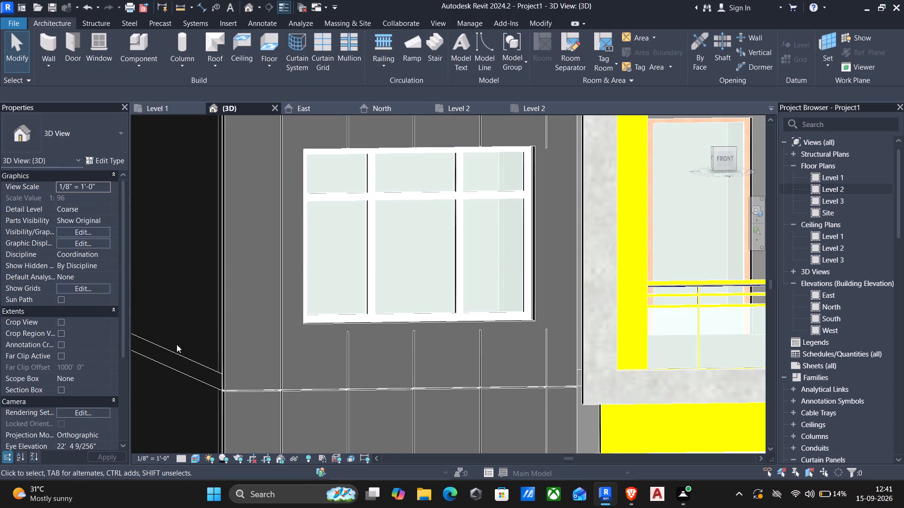
Set the 3D view's visual style to Wireframe.
{"action": "left_click", "coordinate": [196, 457]}
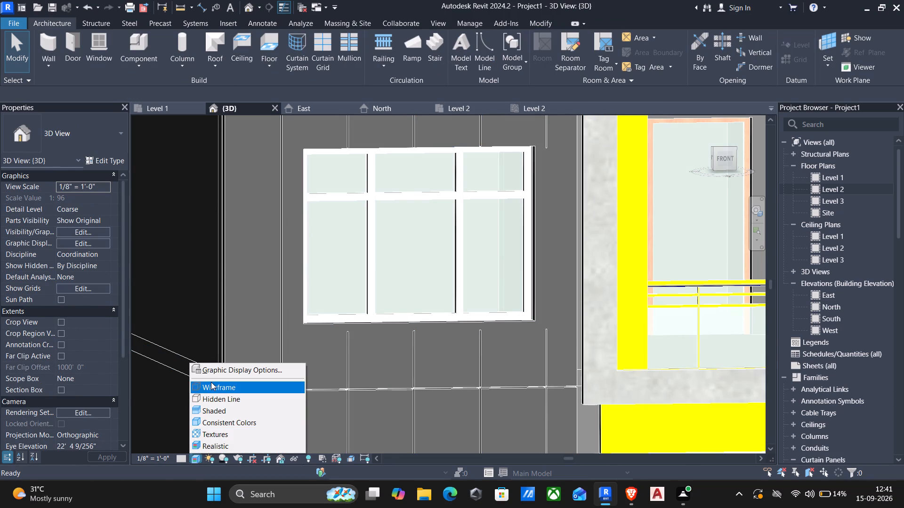
{"action": "left_click_drag", "start_coordinate": [217, 382], "coordinate": [225, 382]}
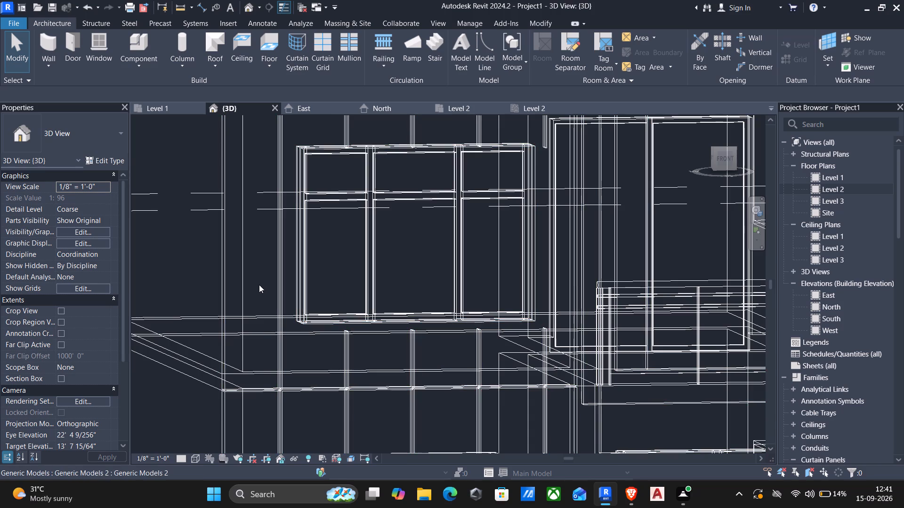
Examine the wireframe house from the front, side and corner, checking the upper front window, balcony railing and wall outlines.
{"action": "scroll", "coordinate": [307, 260], "scroll_direction": "down", "scroll_amount": 3}
{"action": "middle_click_drag", "start_coordinate": [261, 262], "coordinate": [291, 274], "text": "shift"}
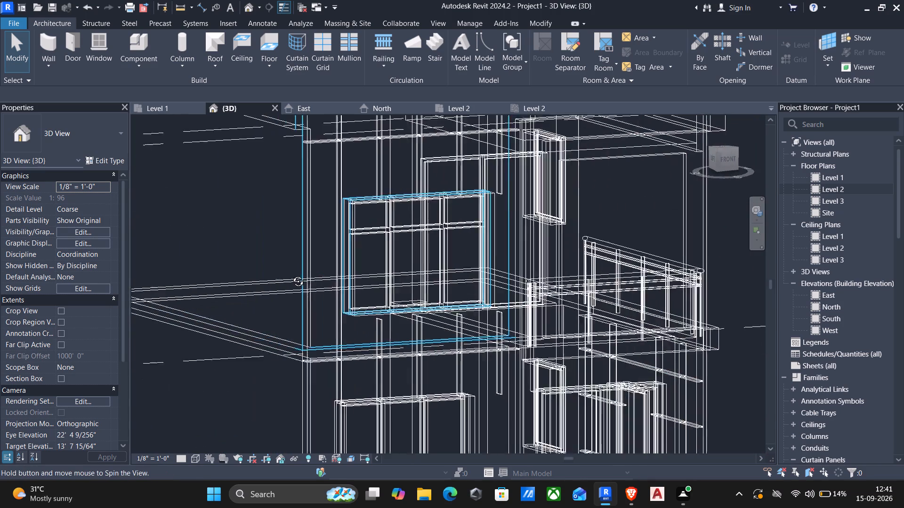
{"action": "middle_click_drag", "start_coordinate": [291, 274], "coordinate": [380, 298], "text": "shift"}
{"action": "scroll", "coordinate": [504, 269], "scroll_direction": "up", "scroll_amount": 3}
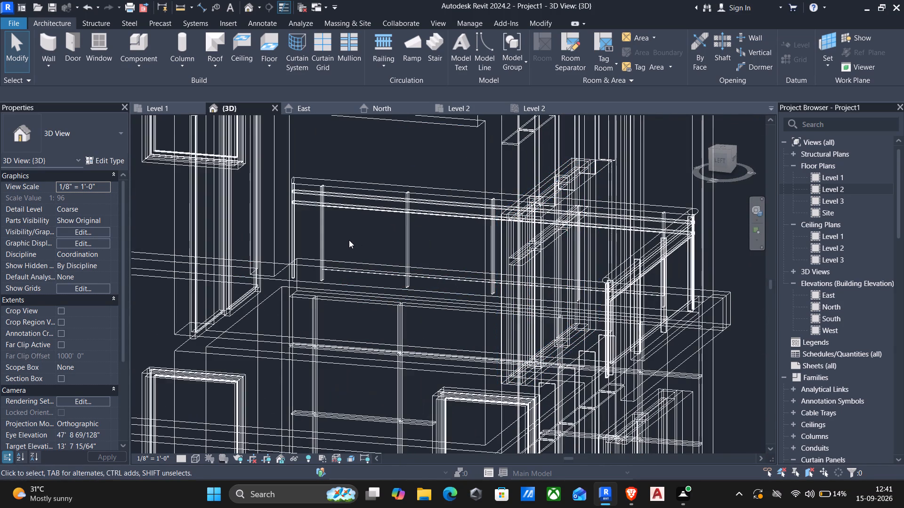
{"action": "scroll", "coordinate": [425, 256], "scroll_direction": "down", "scroll_amount": 2}
{"action": "middle_click_drag", "start_coordinate": [401, 267], "coordinate": [441, 270], "text": "shift"}
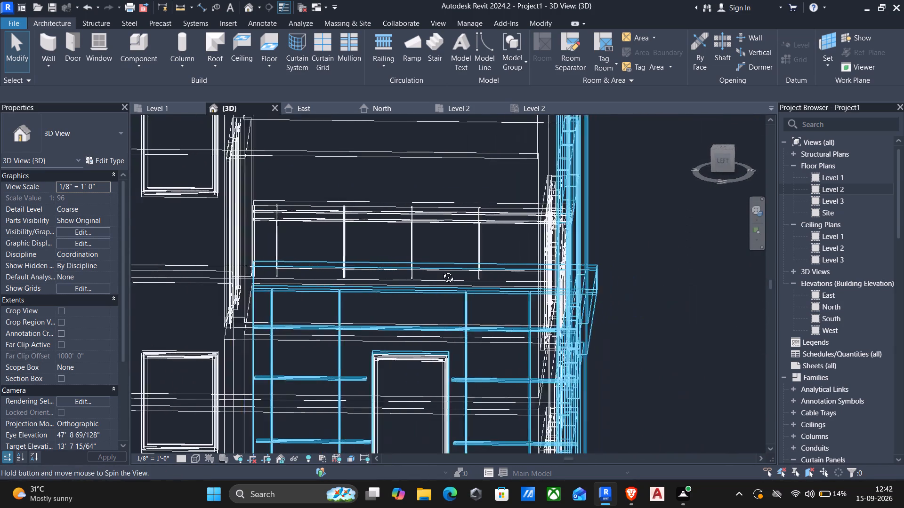
{"action": "middle_click_drag", "start_coordinate": [441, 270], "coordinate": [484, 270], "text": "shift"}
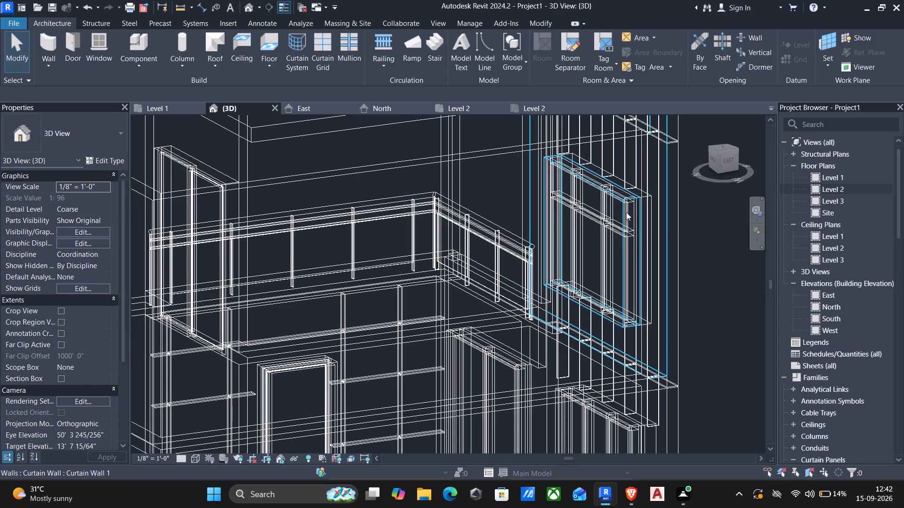
{"action": "scroll", "coordinate": [626, 212], "scroll_direction": "up", "scroll_amount": 5}
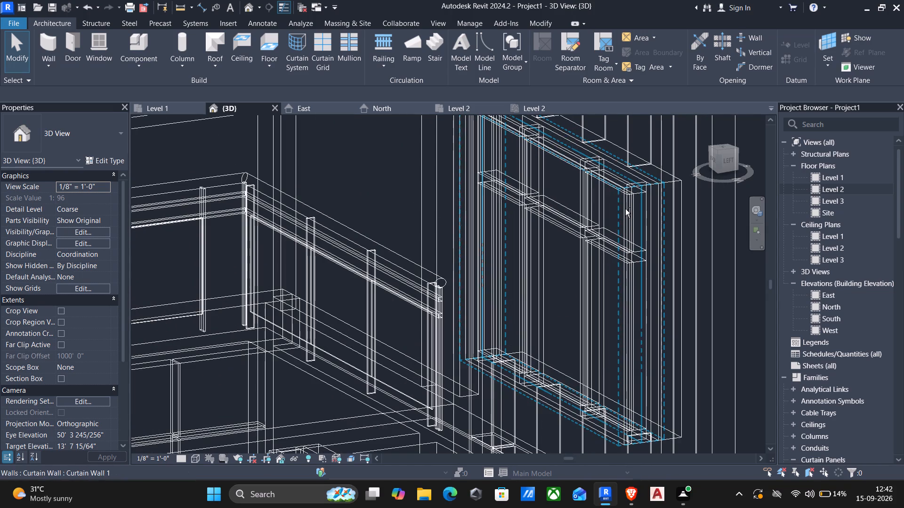
{"action": "middle_click", "coordinate": [594, 212], "text": "shift"}
{"action": "scroll", "coordinate": [615, 232], "scroll_direction": "up", "scroll_amount": 3}
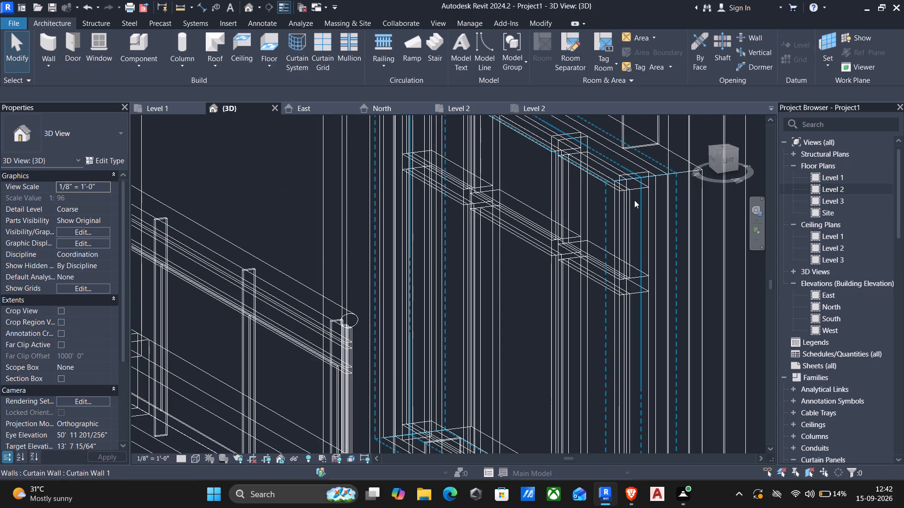
{"action": "middle_click", "coordinate": [540, 238], "text": "shift"}
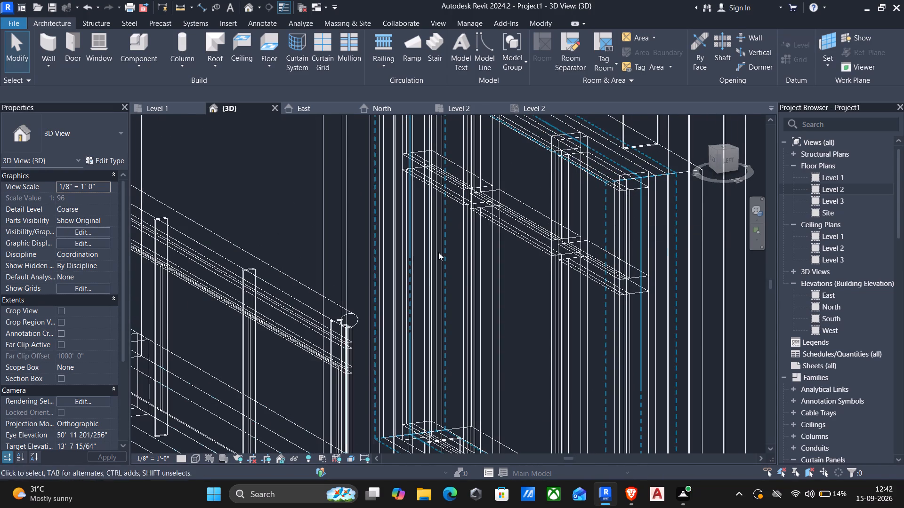
{"action": "scroll", "coordinate": [437, 254], "scroll_direction": "down", "scroll_amount": 2}
{"action": "middle_click_drag", "start_coordinate": [525, 268], "coordinate": [401, 250], "text": "shift"}
{"action": "scroll", "coordinate": [393, 258], "scroll_direction": "down", "scroll_amount": 2}
{"action": "middle_click_drag", "start_coordinate": [392, 283], "coordinate": [469, 249]}
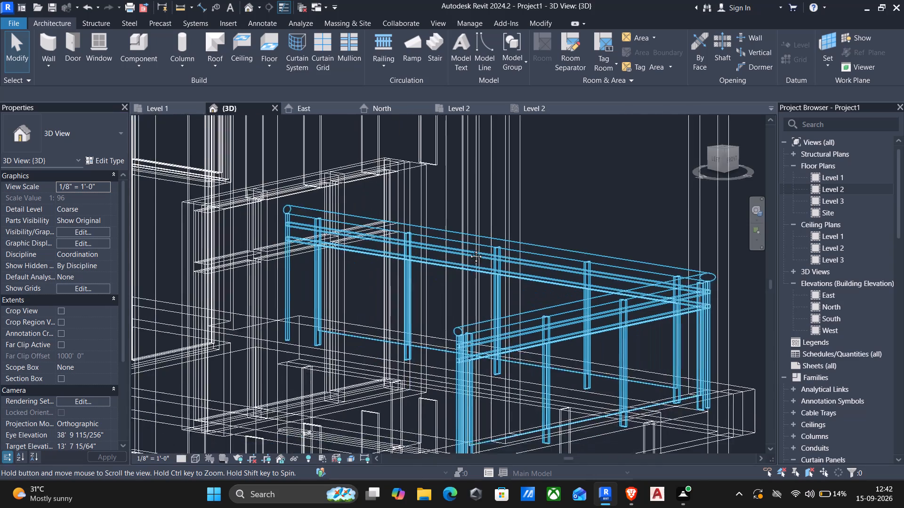
{"action": "middle_click_drag", "start_coordinate": [469, 249], "coordinate": [558, 229]}
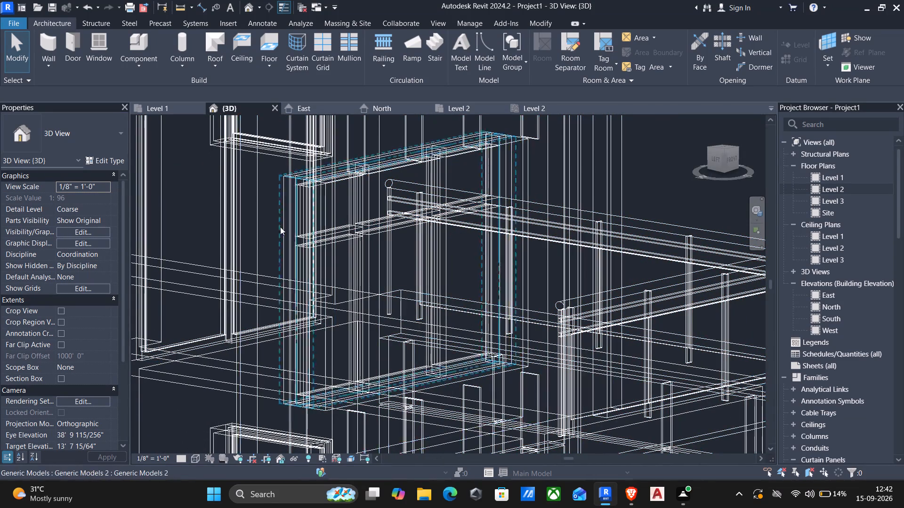
Set the 3D view's visual style to Shaded.
{"action": "left_click", "coordinate": [193, 456]}
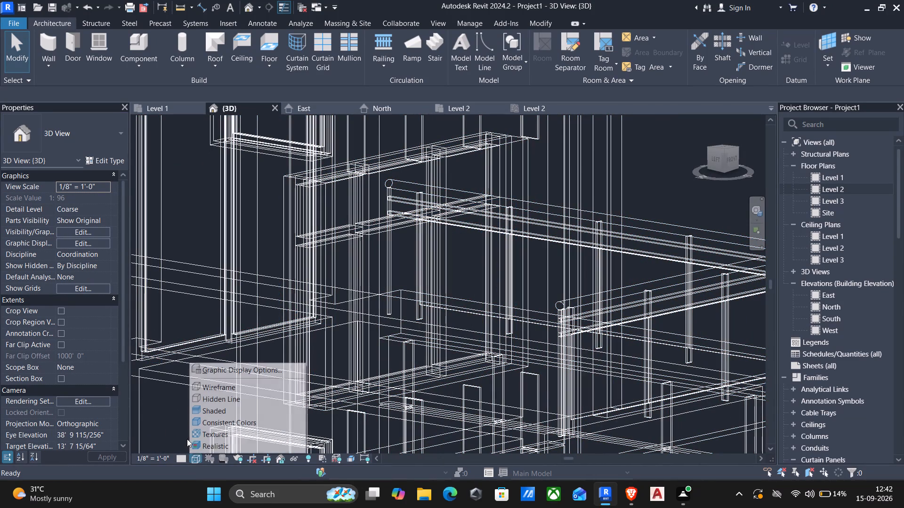
{"action": "left_click", "coordinate": [211, 412]}
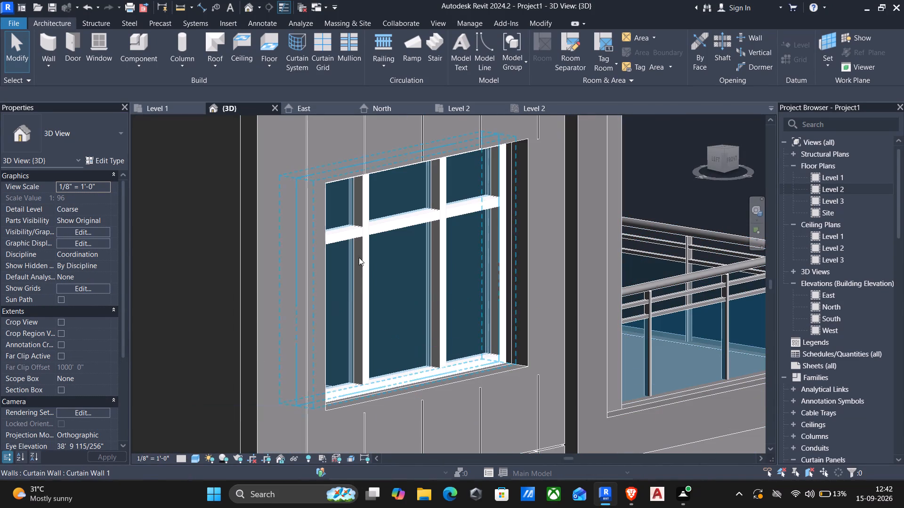
Check the type properties of the upper-floor front curtain wall window, including its grid and mullion settings.
{"action": "left_click", "coordinate": [383, 222]}
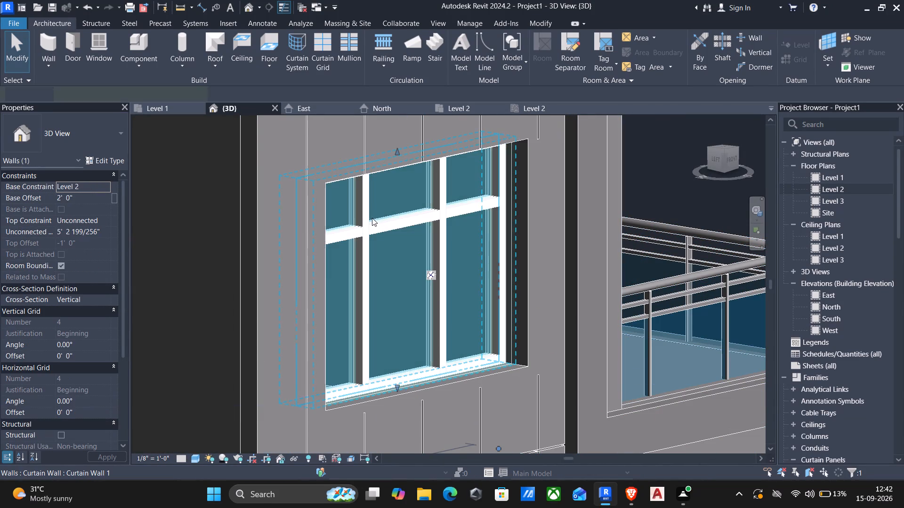
{"action": "scroll", "coordinate": [372, 218], "scroll_direction": "down", "scroll_amount": 4}
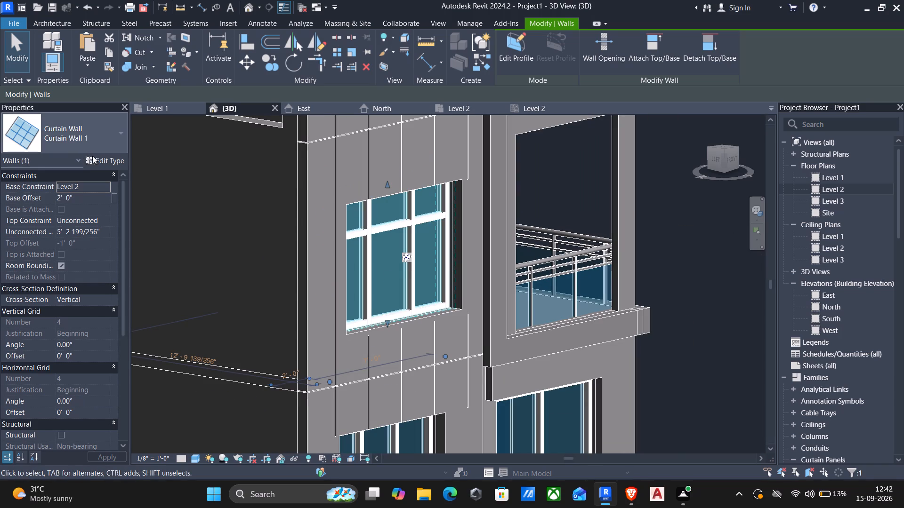
{"action": "left_click", "coordinate": [94, 156]}
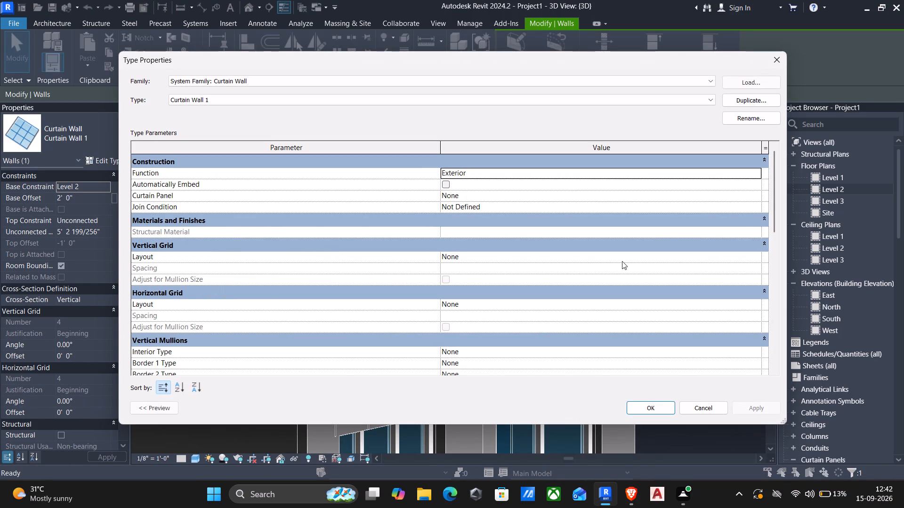
{"action": "scroll", "coordinate": [668, 301], "scroll_direction": "down", "scroll_amount": 2}
{"action": "scroll", "coordinate": [597, 303], "scroll_direction": "down", "scroll_amount": 3}
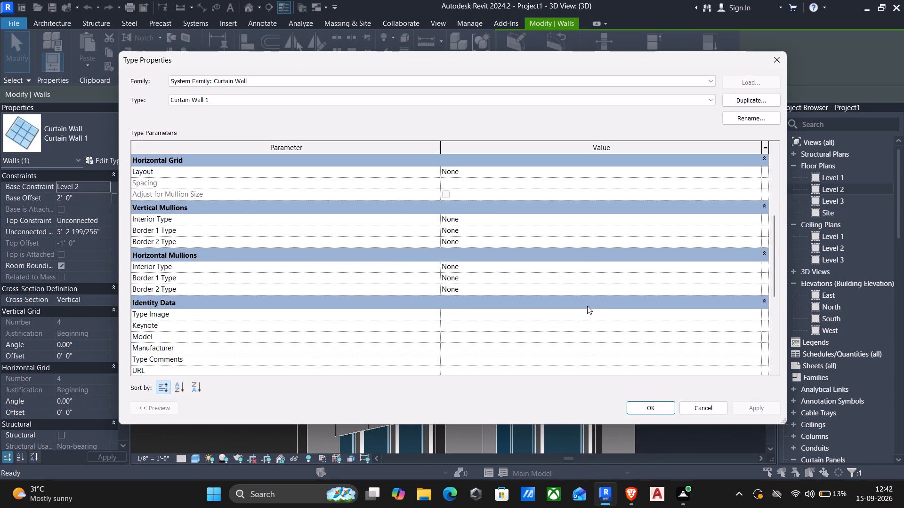
{"action": "key", "text": "Escape"}
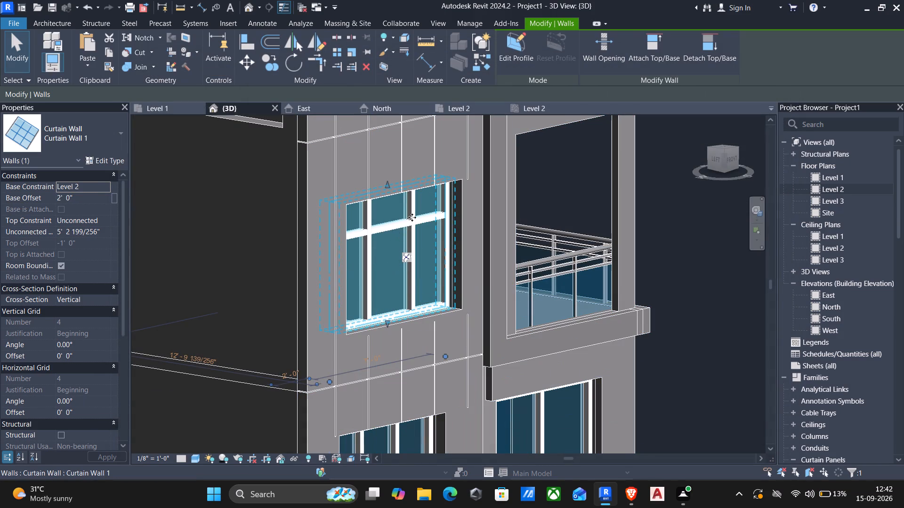
{"action": "key", "text": "Escape"}
{"action": "left_click", "coordinate": [412, 219]}
{"action": "key", "text": "Escape"}
With the upper front window selected, look through the project's families for the Curtain Wall Mullions types.
{"action": "left_click", "coordinate": [410, 226]}
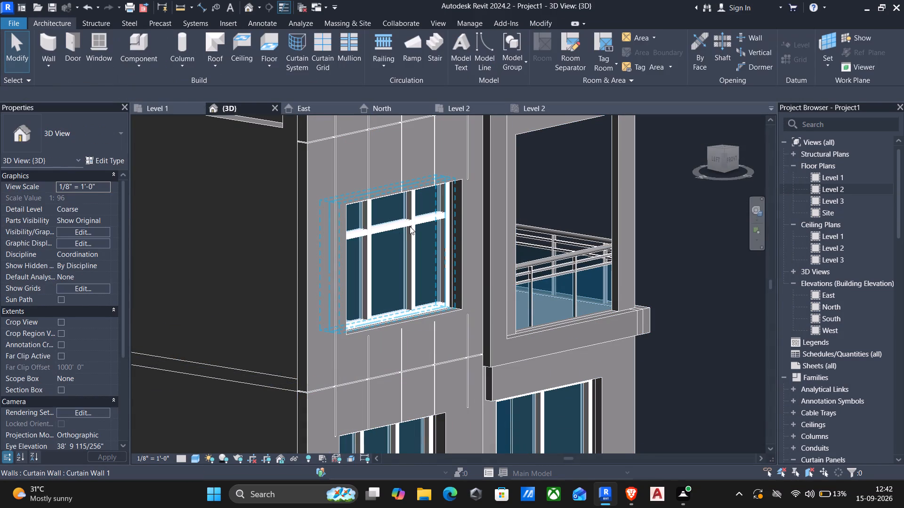
{"action": "scroll", "coordinate": [376, 271], "scroll_direction": "down", "scroll_amount": 2}
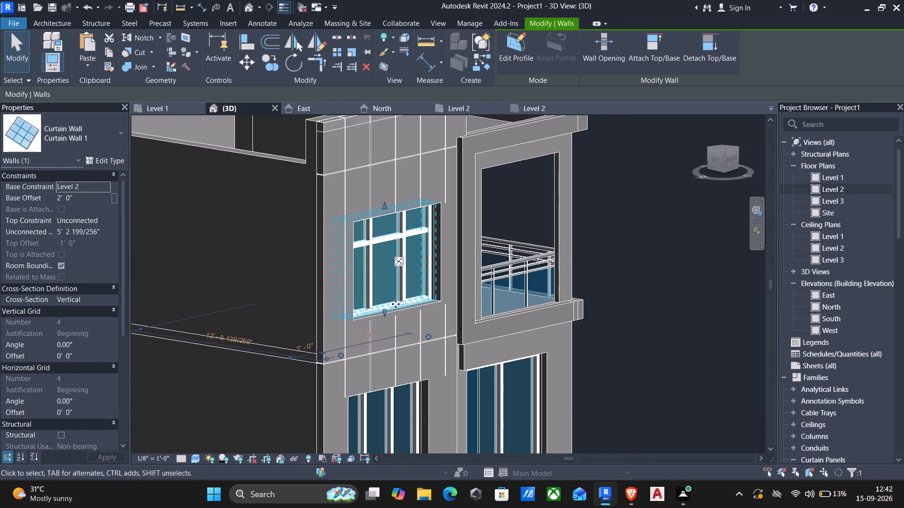
{"action": "scroll", "coordinate": [802, 287], "scroll_direction": "down", "scroll_amount": 2}
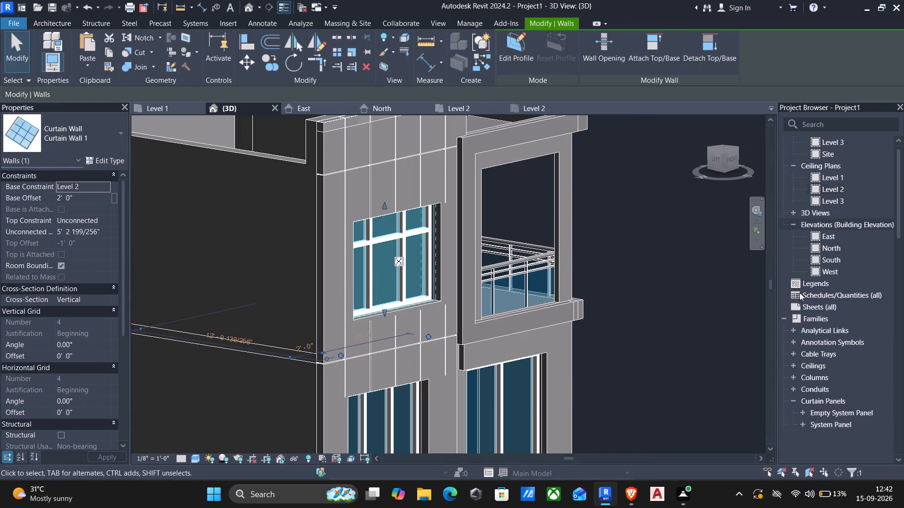
{"action": "scroll", "coordinate": [799, 293], "scroll_direction": "down", "scroll_amount": 2}
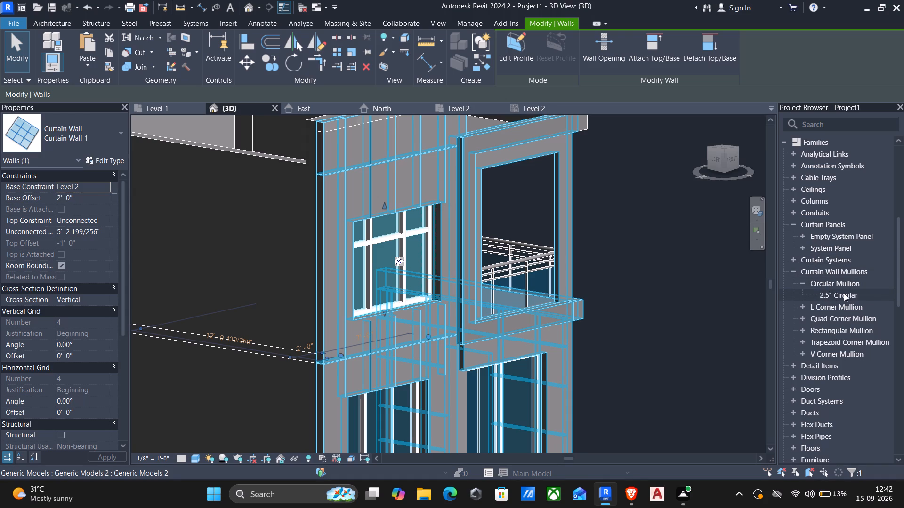
{"action": "key", "text": "Escape"}
Check the type properties of the ground-floor Storefront curtain wall below the upper window, including its grid and mullion settings.
{"action": "middle_click_drag", "start_coordinate": [402, 301], "coordinate": [444, 221]}
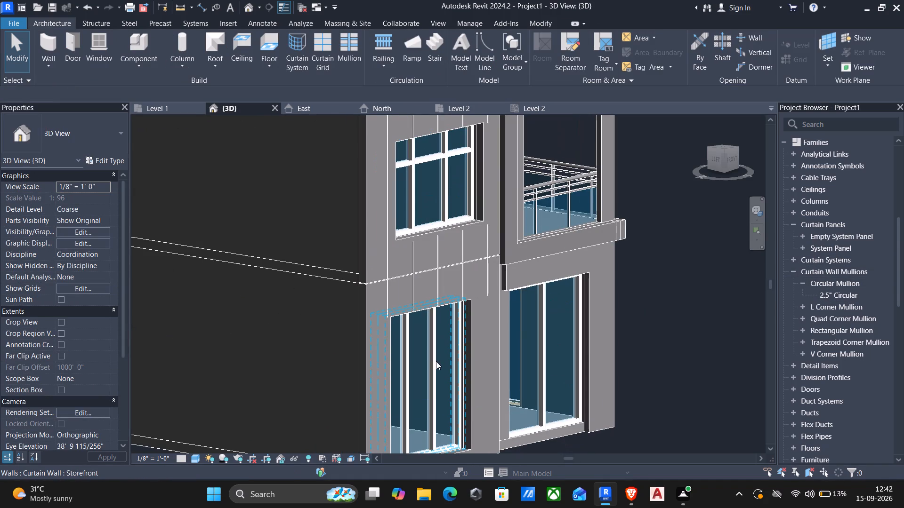
{"action": "left_click", "coordinate": [431, 359]}
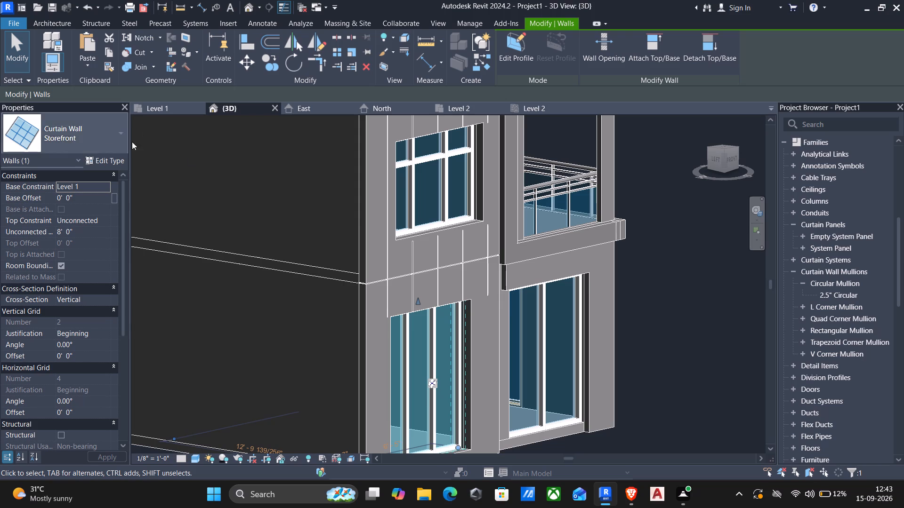
{"action": "left_click", "coordinate": [113, 155]}
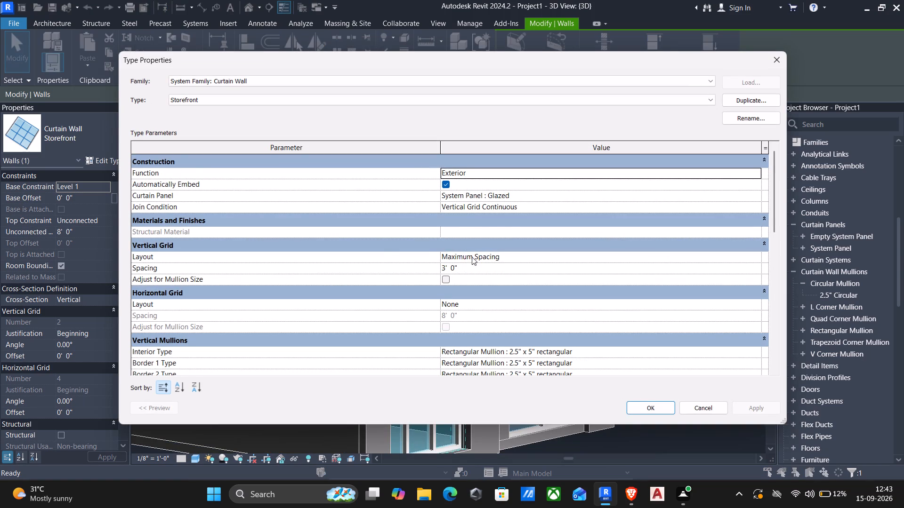
{"action": "scroll", "coordinate": [470, 254], "scroll_direction": "down", "scroll_amount": 3}
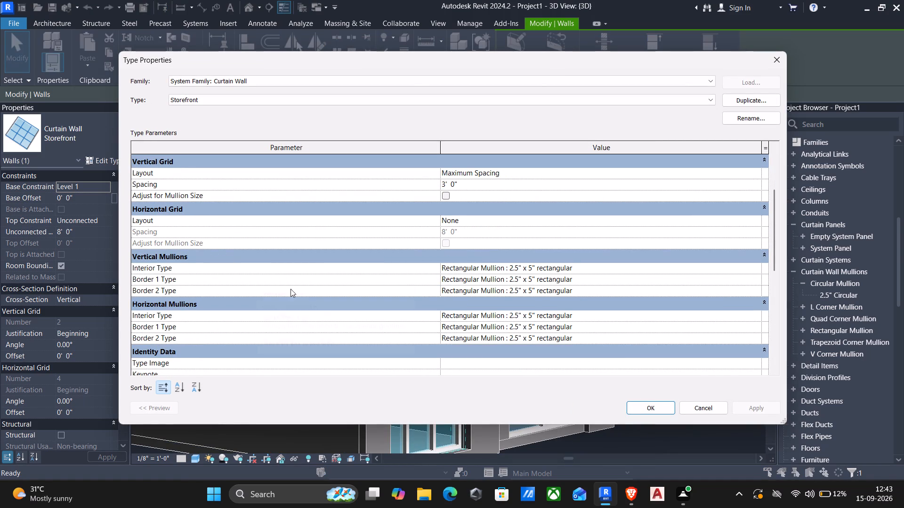
{"action": "scroll", "coordinate": [322, 310], "scroll_direction": "down", "scroll_amount": 2}
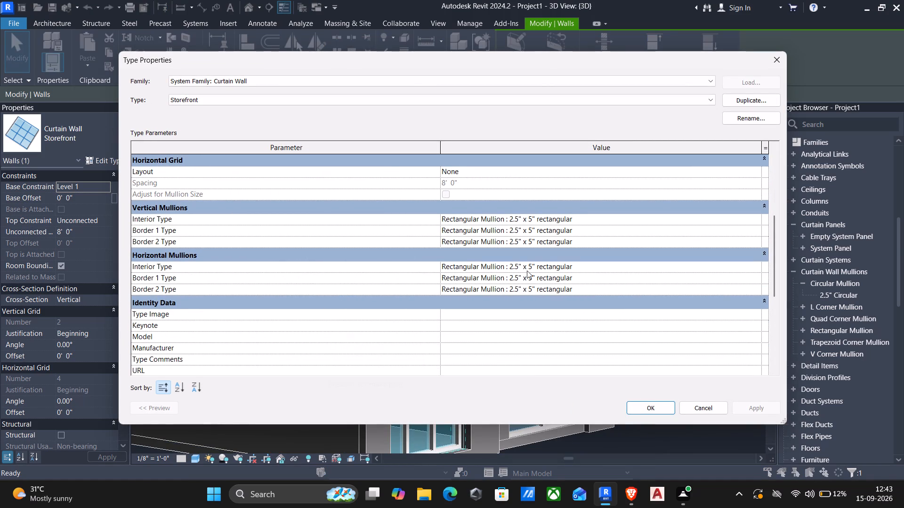
{"action": "scroll", "coordinate": [548, 261], "scroll_direction": "up", "scroll_amount": 4}
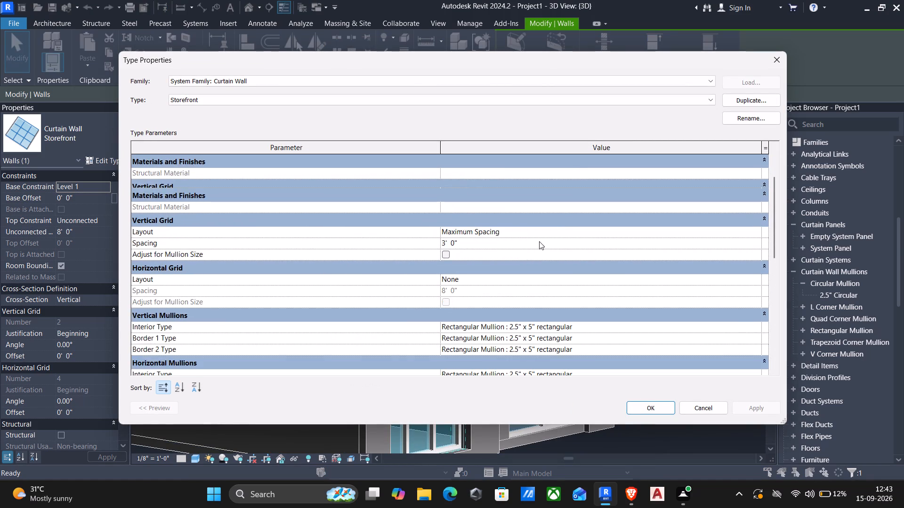
{"action": "scroll", "coordinate": [533, 242], "scroll_direction": "up", "scroll_amount": 4}
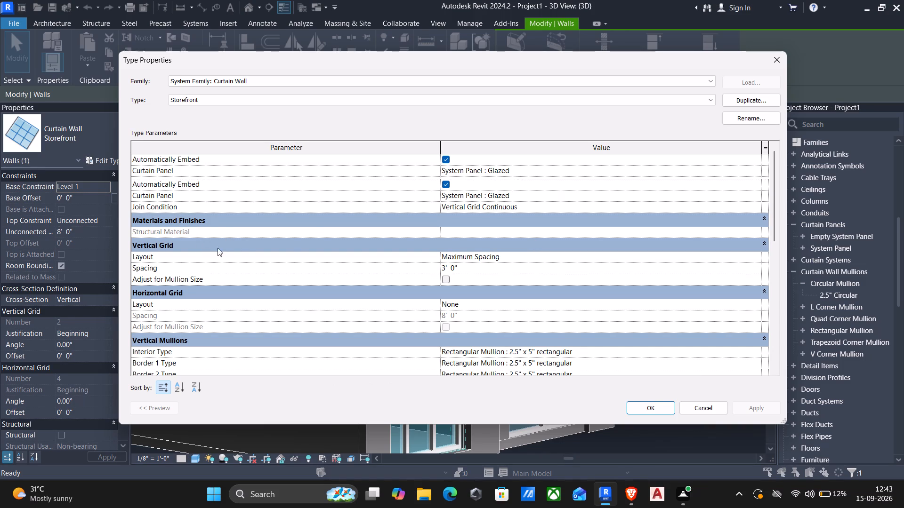
{"action": "left_click", "coordinate": [783, 56]}
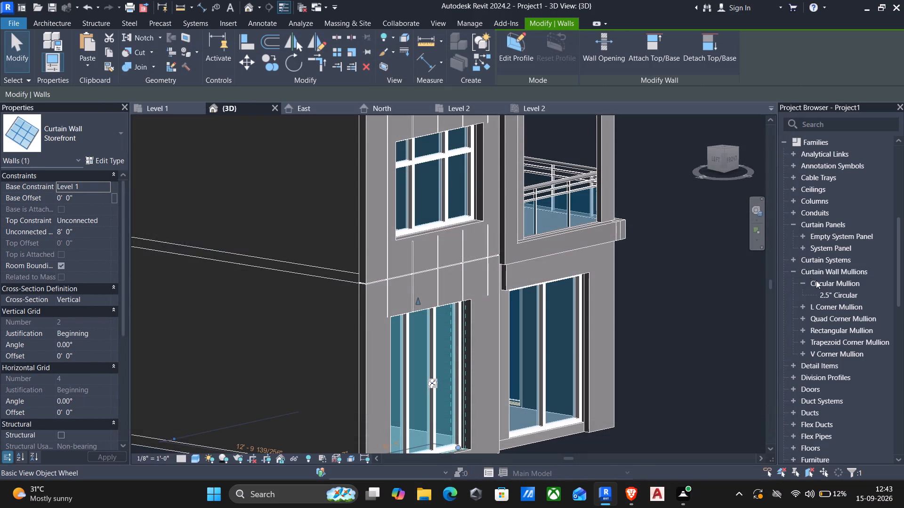
{"action": "key", "text": "Escape"}
Look through the project's family list, including the C Shapes-Profile types under Profiles and the Curtain Wall Mullions.
{"action": "left_click", "coordinate": [429, 339]}
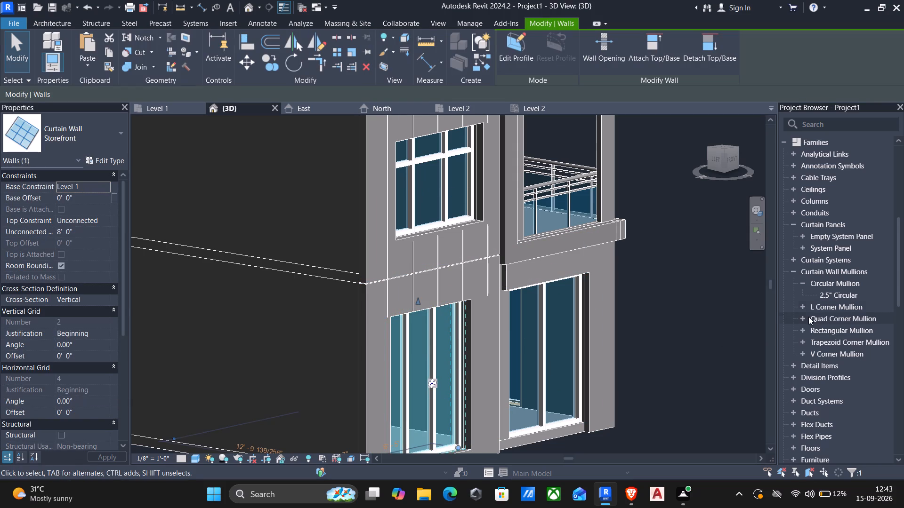
{"action": "left_click_drag", "start_coordinate": [900, 330], "coordinate": [855, 309]}
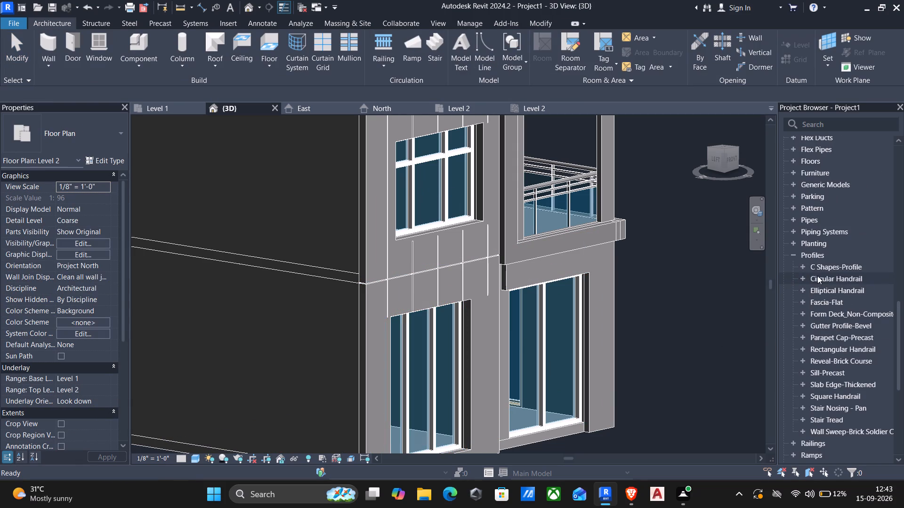
{"action": "left_click", "coordinate": [799, 268]}
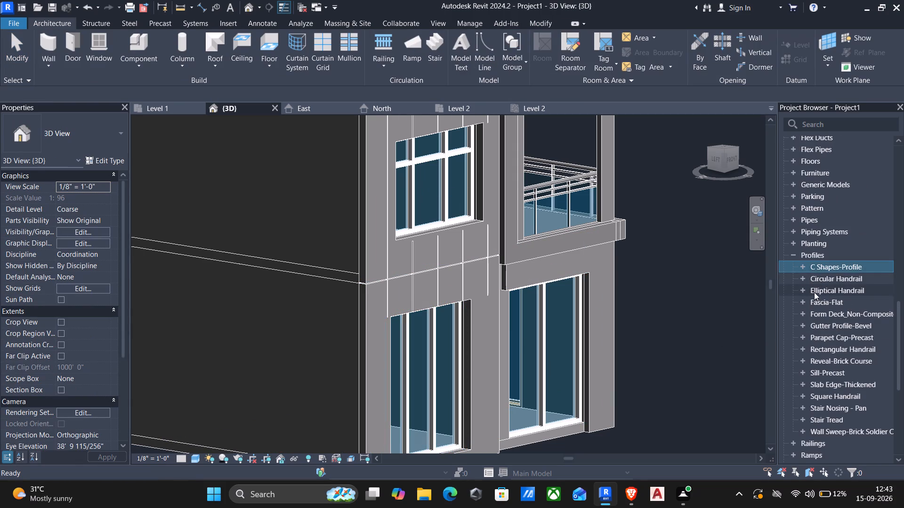
{"action": "left_click", "coordinate": [804, 270]}
{"action": "scroll", "coordinate": [819, 283], "scroll_direction": "down", "scroll_amount": 1}
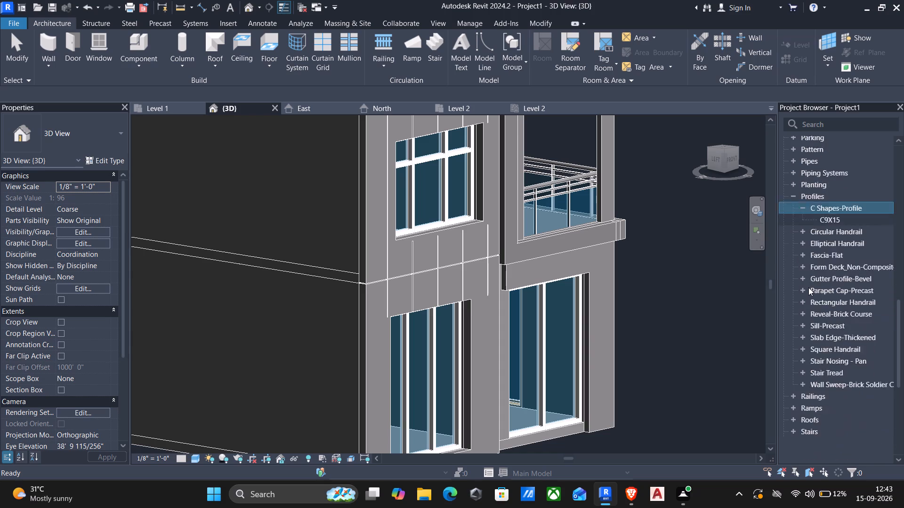
{"action": "scroll", "coordinate": [808, 287], "scroll_direction": "down", "scroll_amount": 1}
{"action": "scroll", "coordinate": [807, 286], "scroll_direction": "up", "scroll_amount": 6}
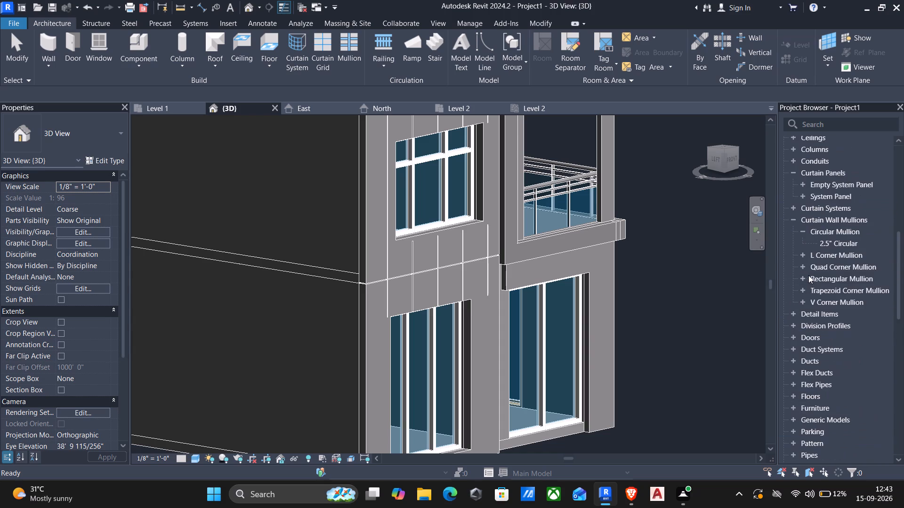
Set the material of the 2.5" Circular mullion type to Copper, searching the project materials for "met".
{"action": "double_click", "coordinate": [832, 248]}
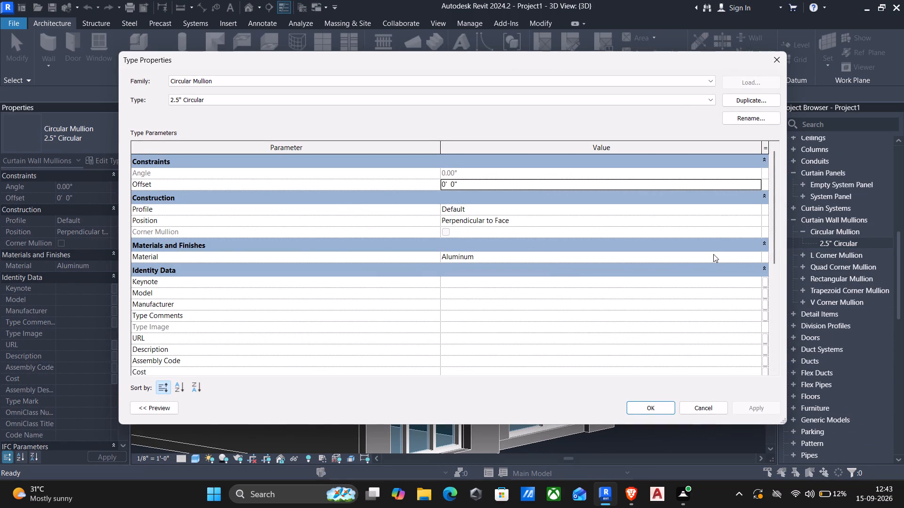
{"action": "left_click", "coordinate": [756, 258]}
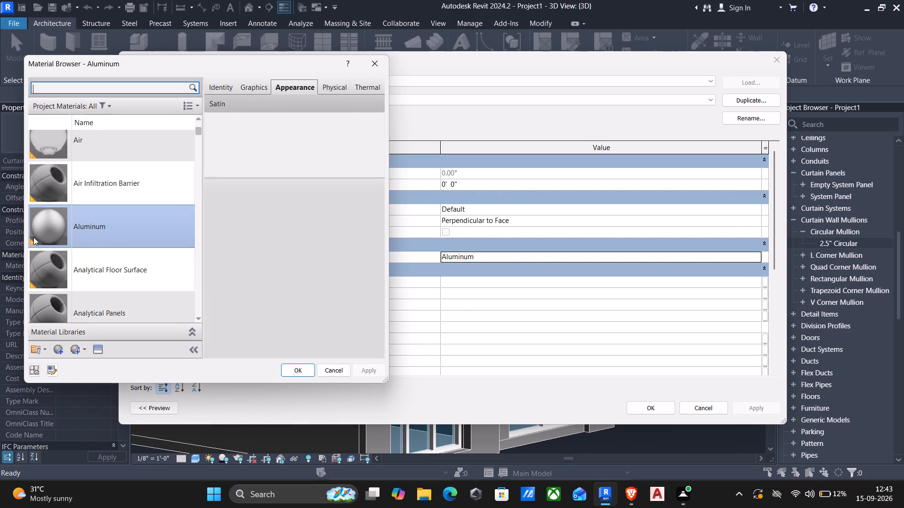
{"action": "scroll", "coordinate": [108, 263], "scroll_direction": "up", "scroll_amount": 13}
{"action": "scroll", "coordinate": [108, 262], "scroll_direction": "down", "scroll_amount": 4}
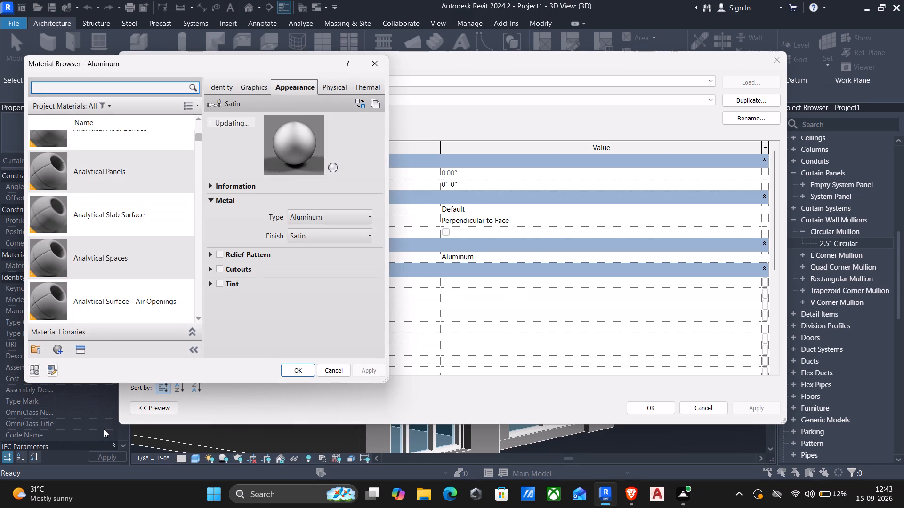
{"action": "scroll", "coordinate": [80, 308], "scroll_direction": "down", "scroll_amount": 13}
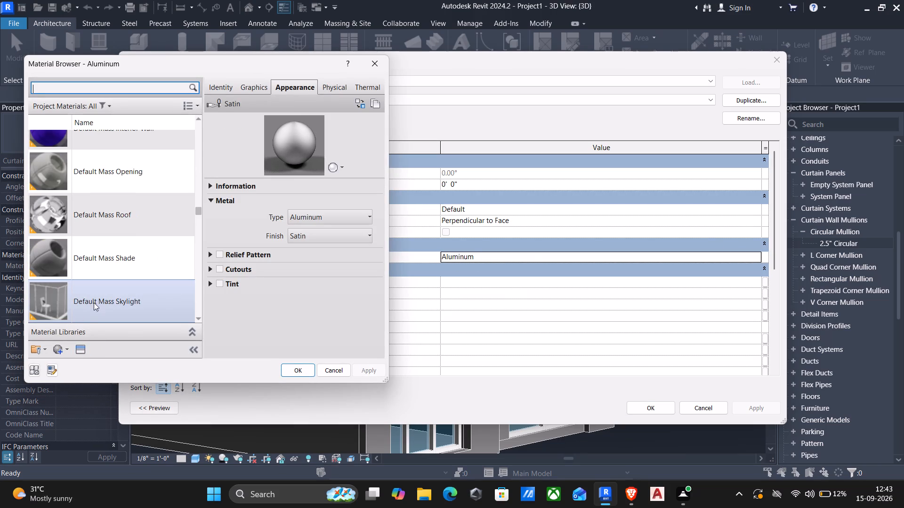
{"action": "scroll", "coordinate": [103, 305], "scroll_direction": "up", "scroll_amount": 2}
{"action": "scroll", "coordinate": [87, 290], "scroll_direction": "down", "scroll_amount": 2}
{"action": "scroll", "coordinate": [97, 255], "scroll_direction": "up", "scroll_amount": 2}
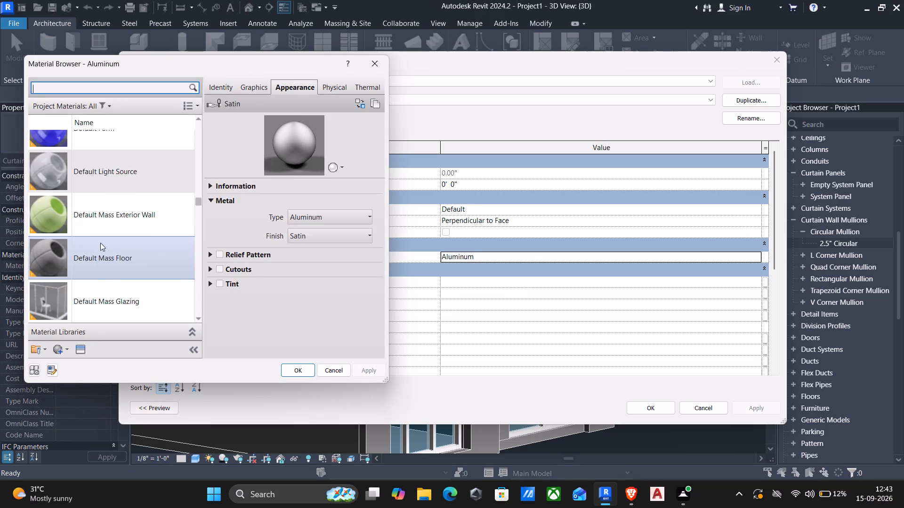
{"action": "scroll", "coordinate": [71, 236], "scroll_direction": "up", "scroll_amount": 4}
{"action": "scroll", "coordinate": [89, 232], "scroll_direction": "down", "scroll_amount": 8}
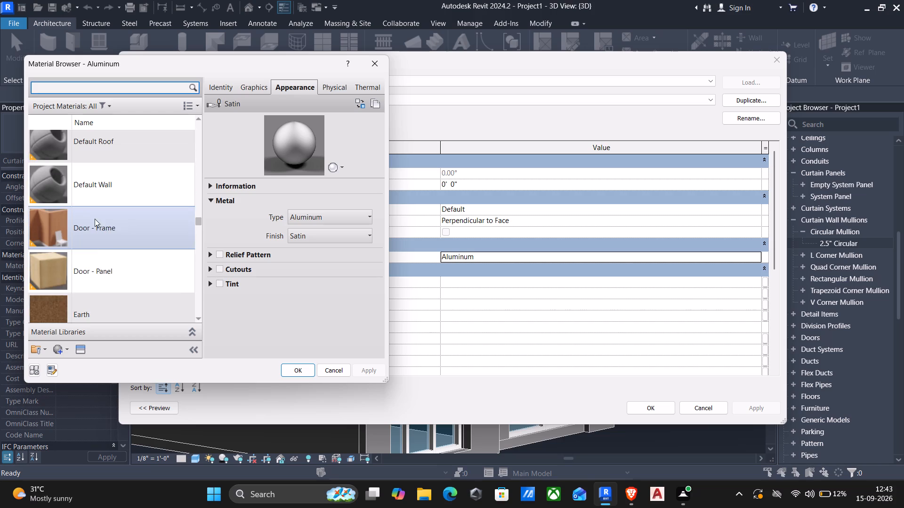
{"action": "left_click", "coordinate": [123, 88]}
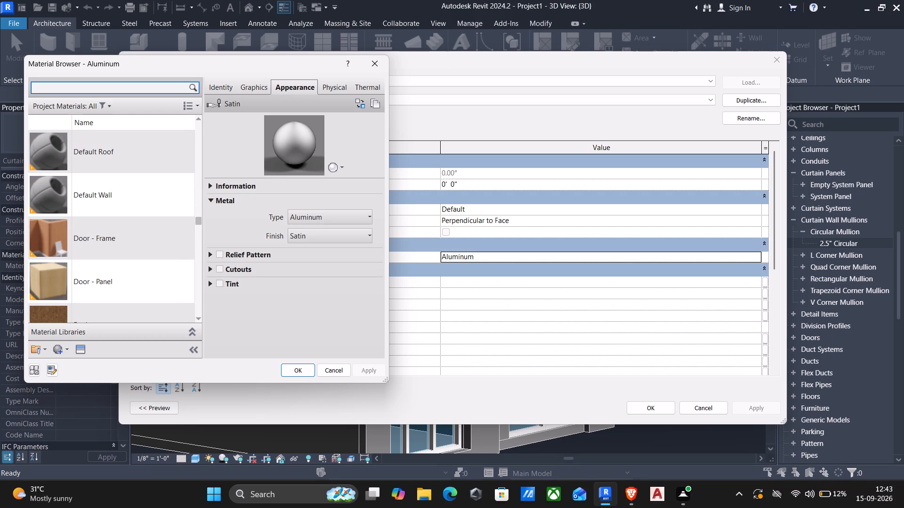
{"action": "type", "text": "met"}
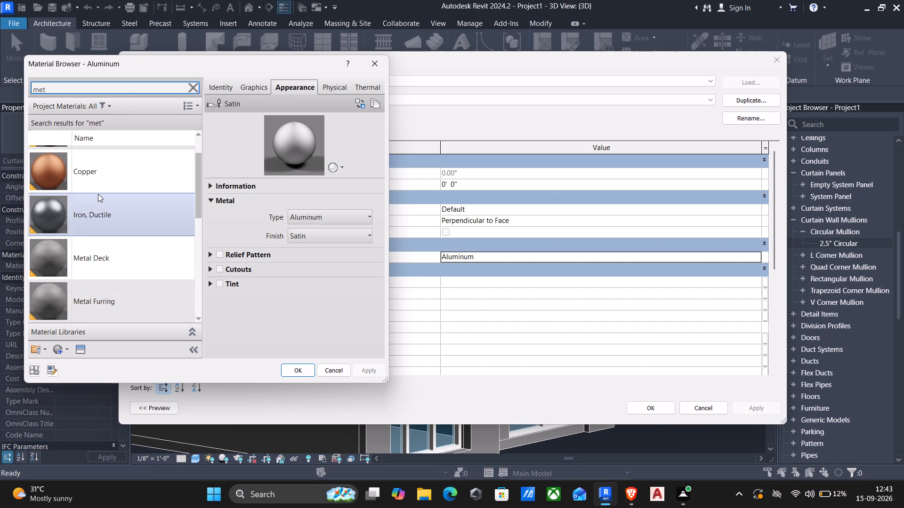
{"action": "left_click", "coordinate": [101, 167]}
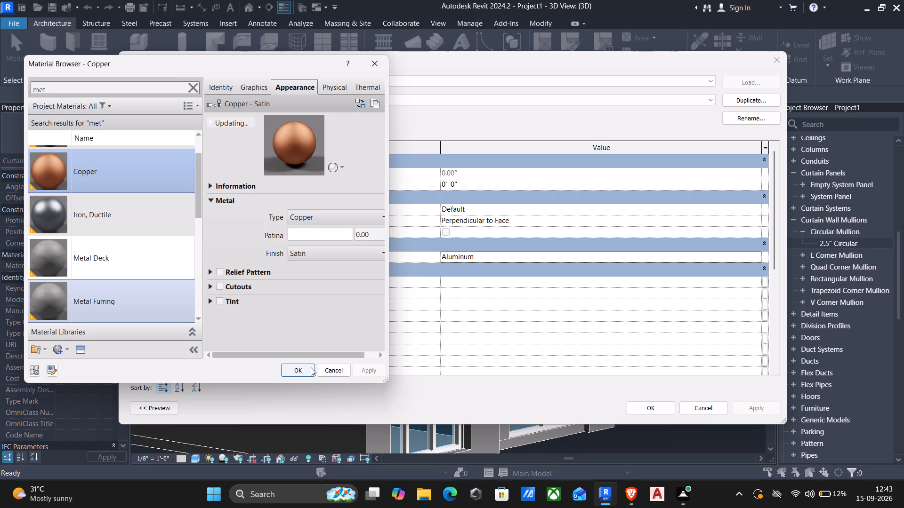
{"action": "left_click", "coordinate": [310, 368]}
{"action": "left_click", "coordinate": [654, 407]}
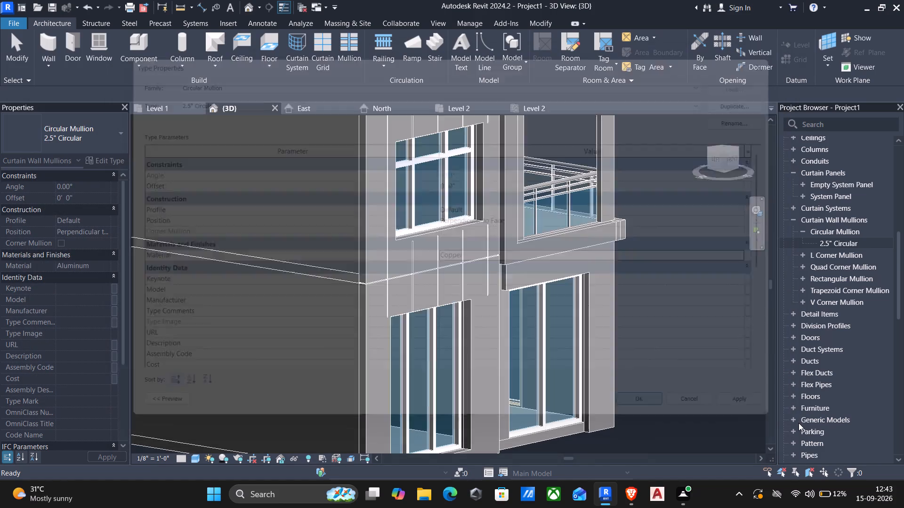
{"action": "key", "text": "Escape"}
Switch the 3D view's visual style to show material appearances and bring the front windows' mullions into close view.
{"action": "middle_click_drag", "start_coordinate": [376, 309], "coordinate": [395, 254]}
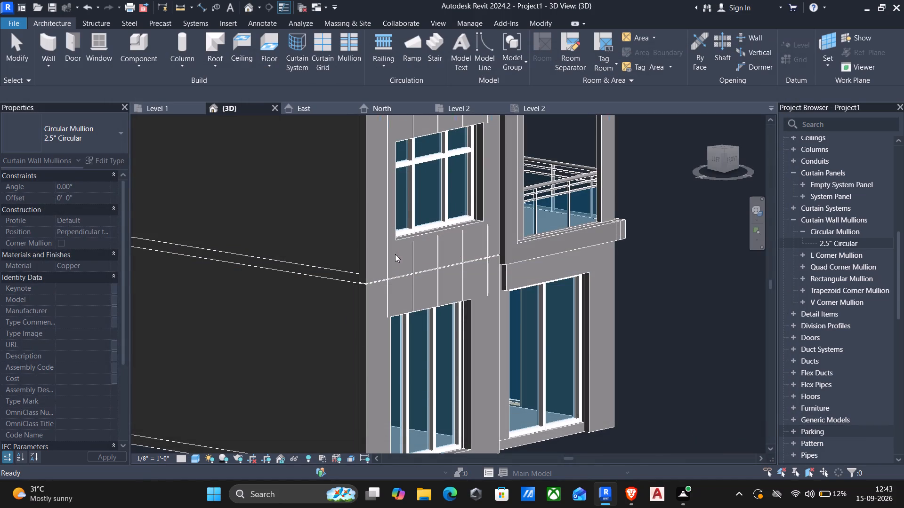
{"action": "middle_click_drag", "start_coordinate": [395, 254], "coordinate": [412, 183]}
{"action": "scroll", "coordinate": [412, 183], "scroll_direction": "down", "scroll_amount": 1}
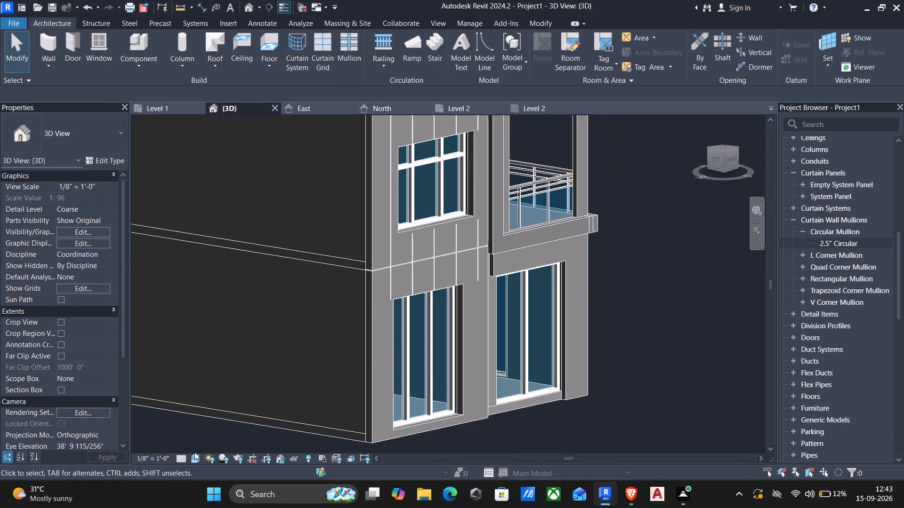
{"action": "left_click", "coordinate": [194, 454]}
{"action": "left_click", "coordinate": [195, 444]}
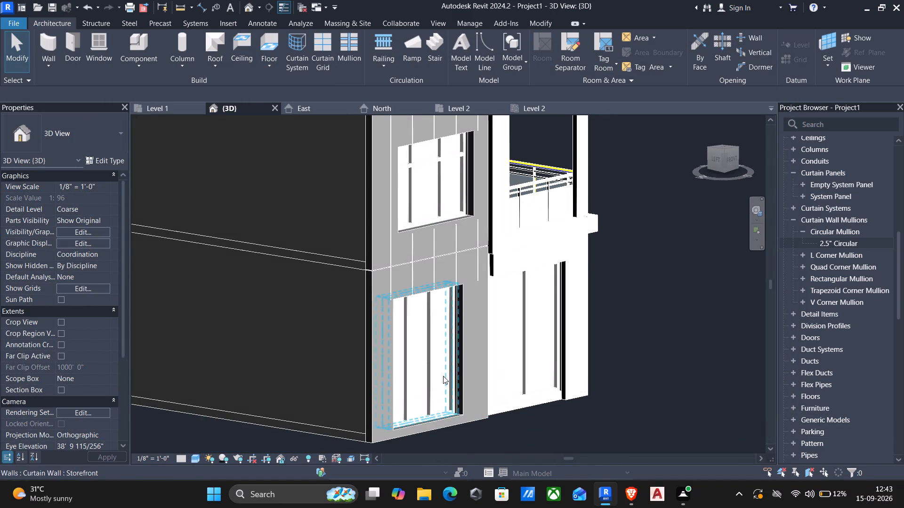
{"action": "scroll", "coordinate": [433, 325], "scroll_direction": "up", "scroll_amount": 3}
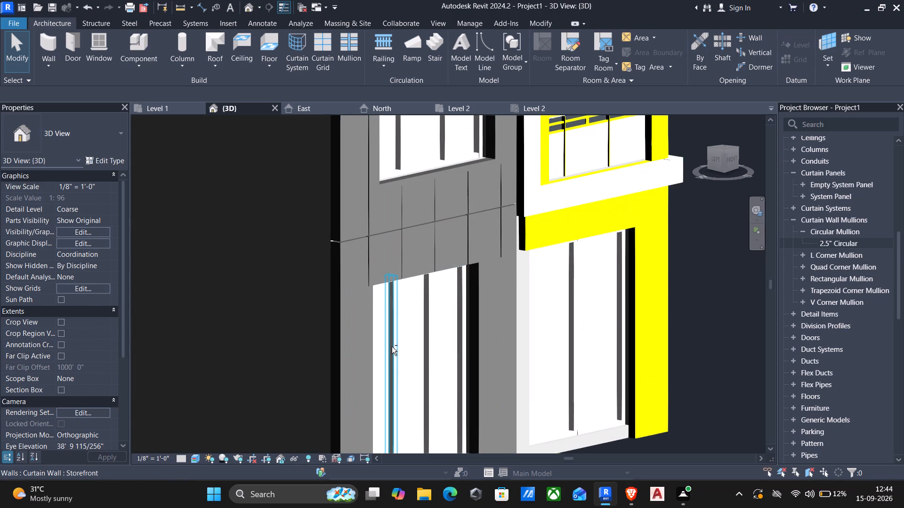
{"action": "scroll", "coordinate": [388, 347], "scroll_direction": "up", "scroll_amount": 1}
{"action": "scroll", "coordinate": [379, 348], "scroll_direction": "down", "scroll_amount": 4}
{"action": "middle_click_drag", "start_coordinate": [464, 351], "coordinate": [395, 357], "text": "shift"}
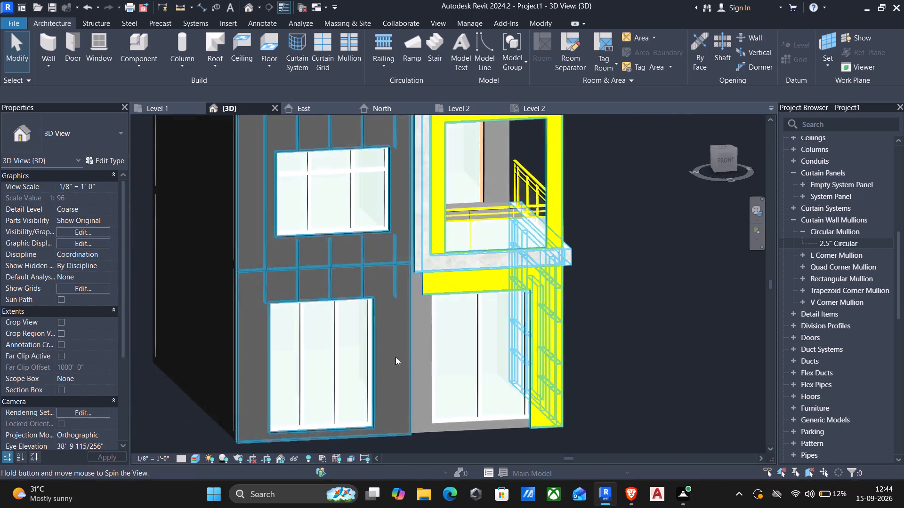
{"action": "scroll", "coordinate": [313, 354], "scroll_direction": "down", "scroll_amount": 2}
{"action": "scroll", "coordinate": [300, 345], "scroll_direction": "up", "scroll_amount": 7}
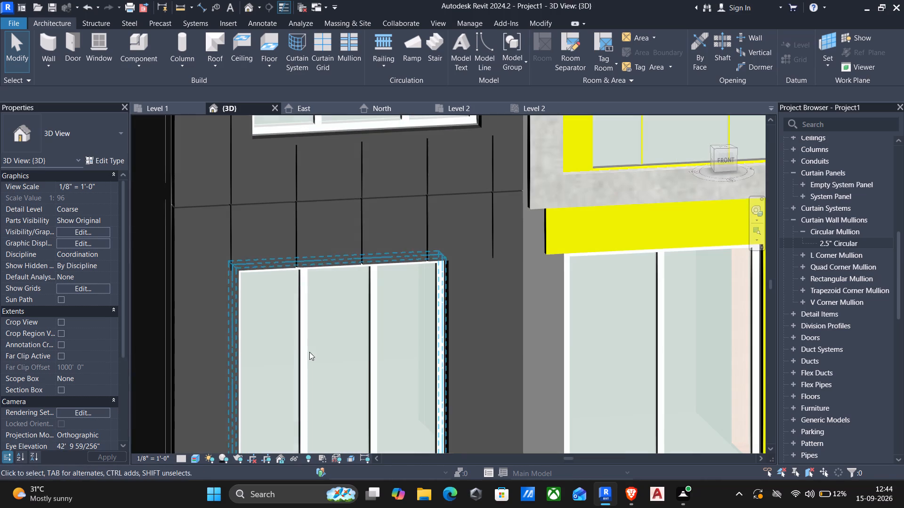
Check the vertical and horizontal mullion types in the ground-floor Storefront curtain wall's type properties, including the Border 1 options.
{"action": "left_click", "coordinate": [305, 347]}
{"action": "scroll", "coordinate": [307, 345], "scroll_direction": "down", "scroll_amount": 2}
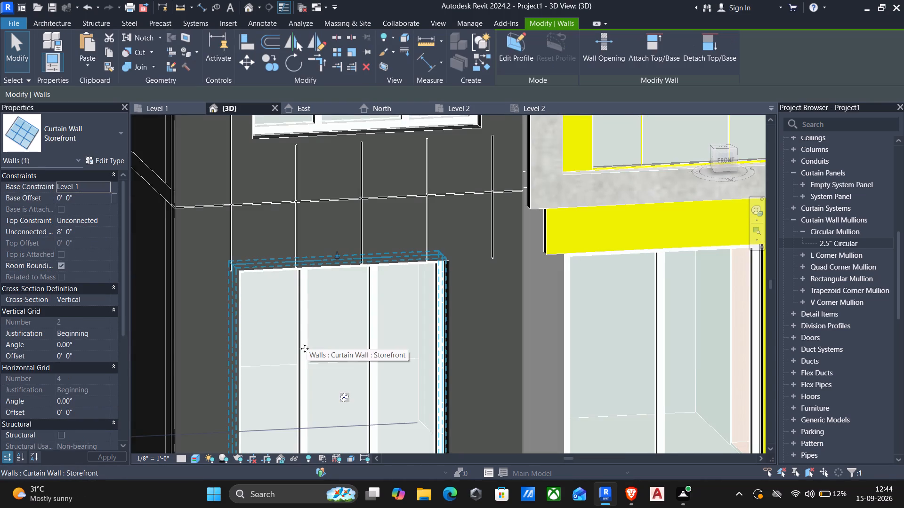
{"action": "scroll", "coordinate": [305, 349], "scroll_direction": "down", "scroll_amount": 1}
{"action": "left_click", "coordinate": [106, 161]}
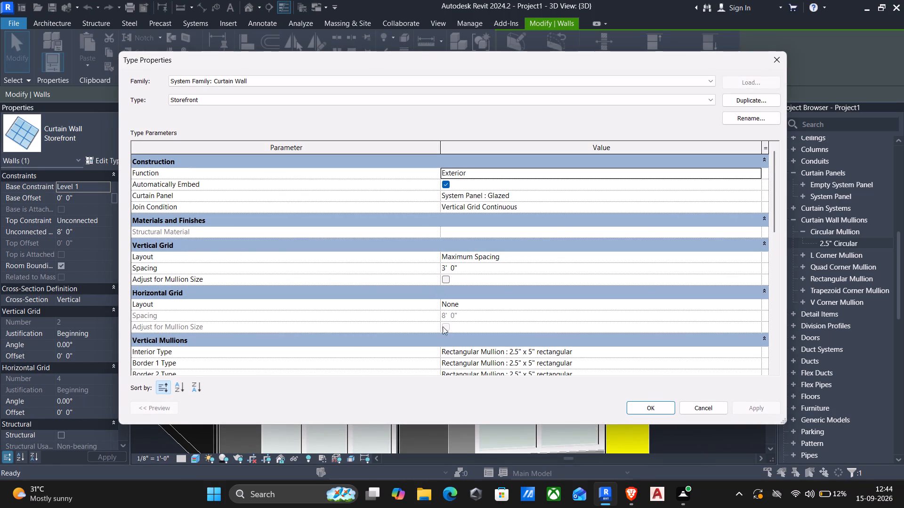
{"action": "scroll", "coordinate": [334, 354], "scroll_direction": "down", "scroll_amount": 2}
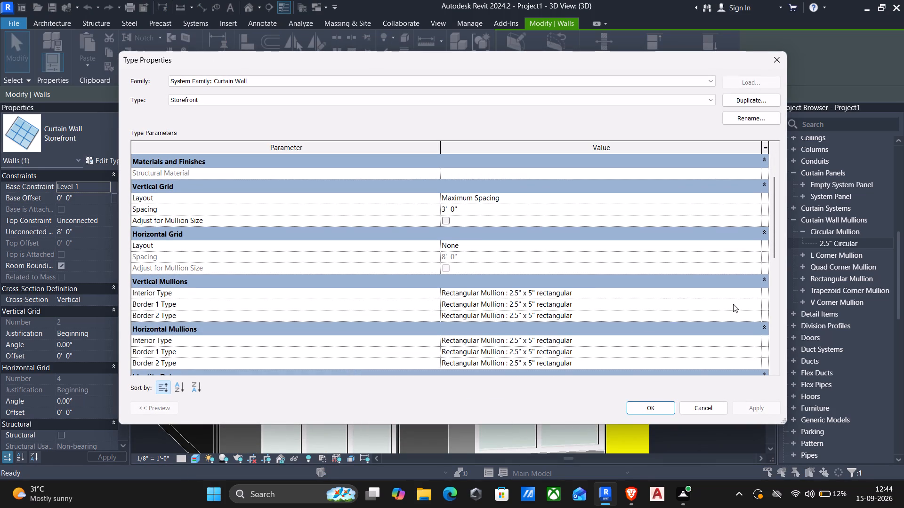
{"action": "left_click", "coordinate": [757, 302]}
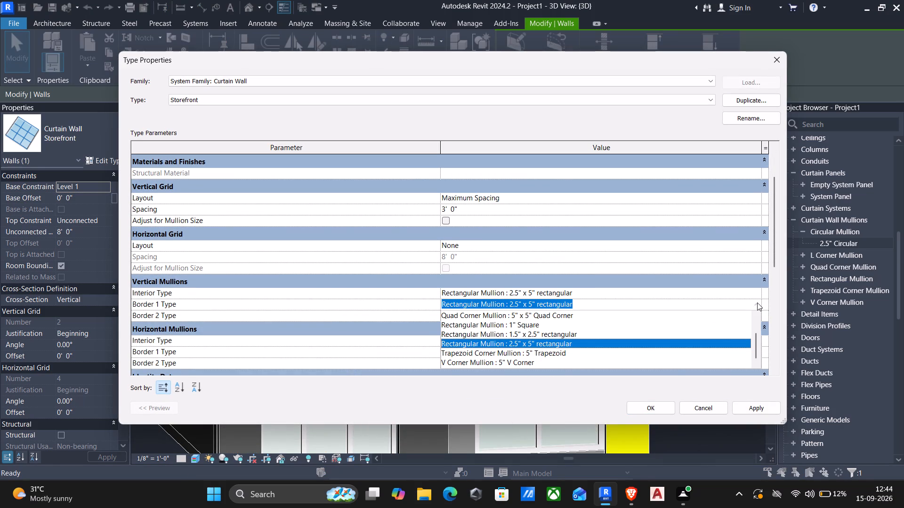
{"action": "left_click", "coordinate": [757, 302]}
{"action": "scroll", "coordinate": [252, 233], "scroll_direction": "up", "scroll_amount": 3}
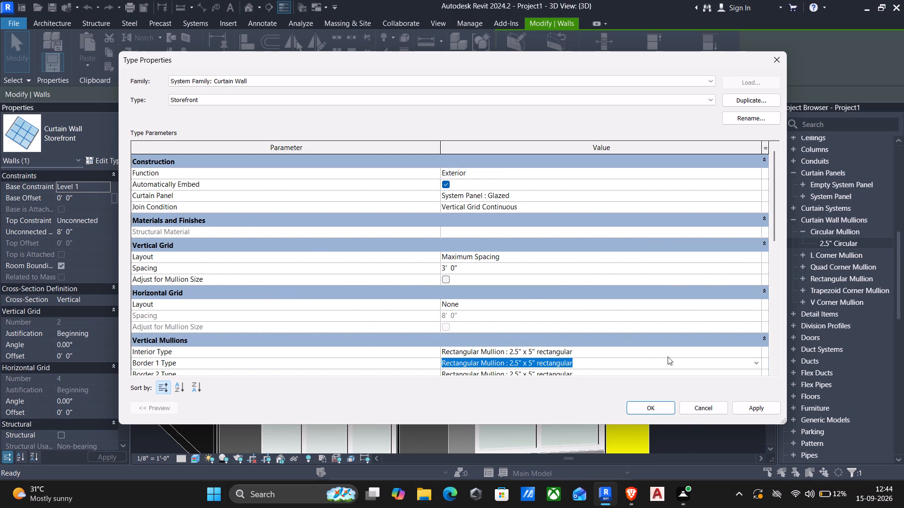
{"action": "left_click", "coordinate": [739, 402]}
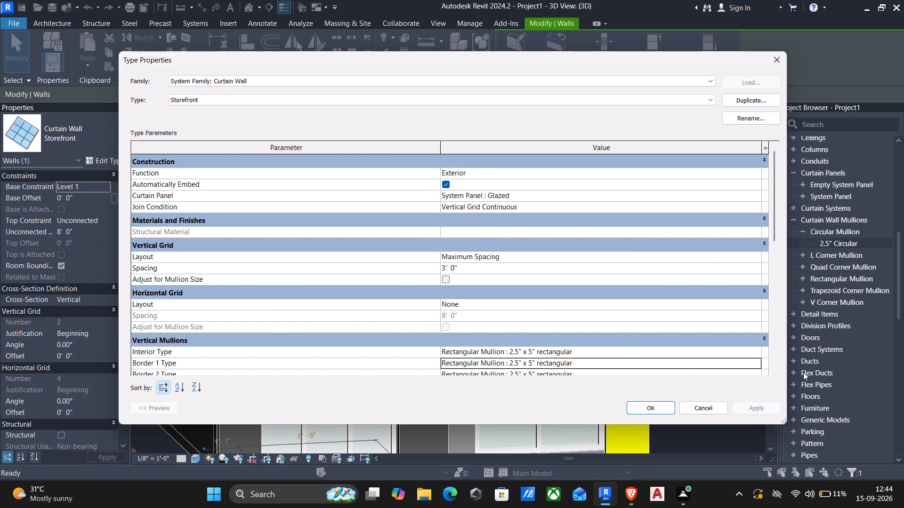
{"action": "left_click", "coordinate": [663, 408]}
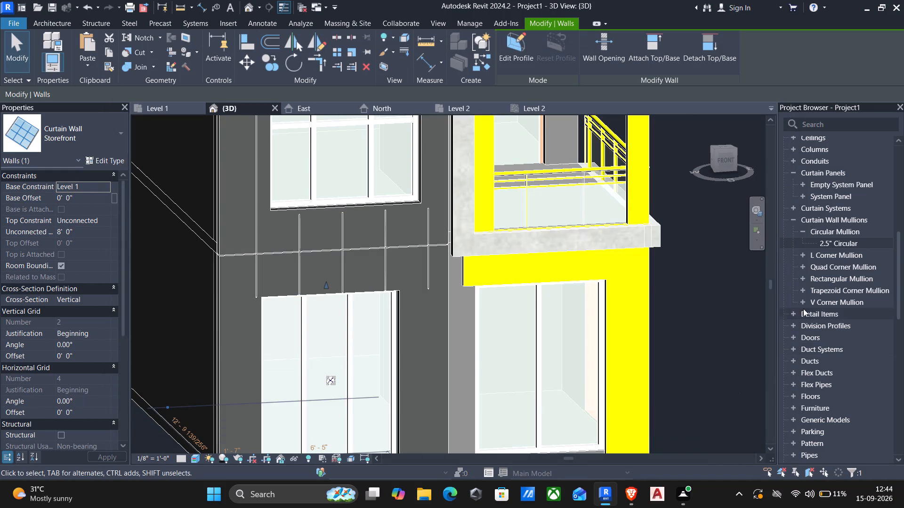
Recheck the material assigned to the 2.5" Circular mullion type.
{"action": "double_click", "coordinate": [823, 242]}
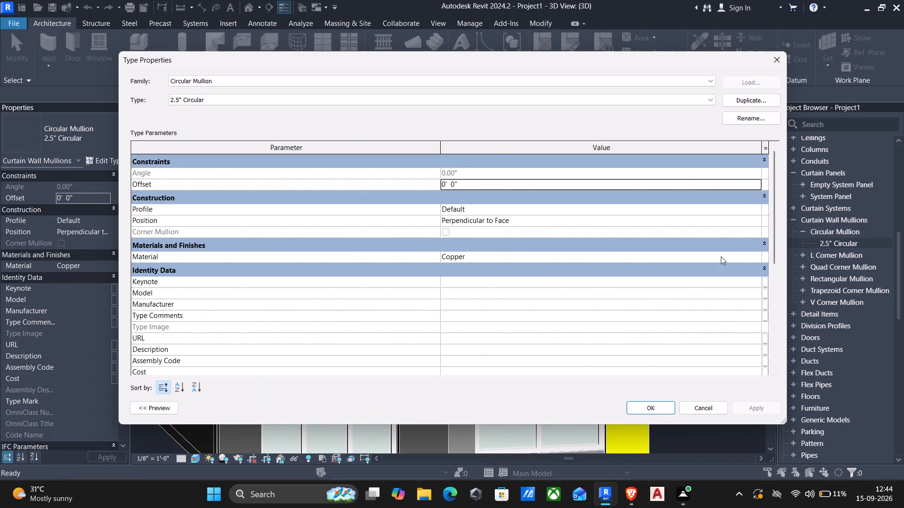
{"action": "left_click", "coordinate": [777, 56]}
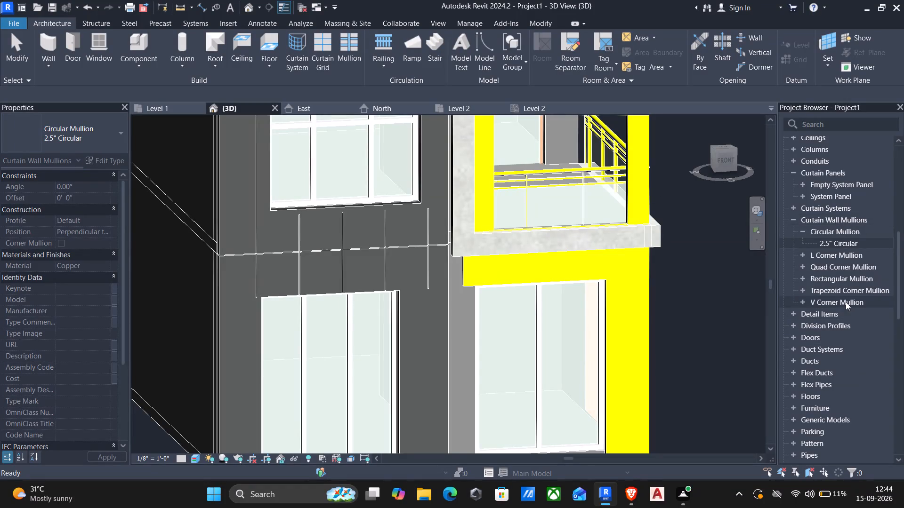
{"action": "scroll", "coordinate": [840, 307], "scroll_direction": "down", "scroll_amount": 1}
{"action": "scroll", "coordinate": [845, 324], "scroll_direction": "up", "scroll_amount": 4}
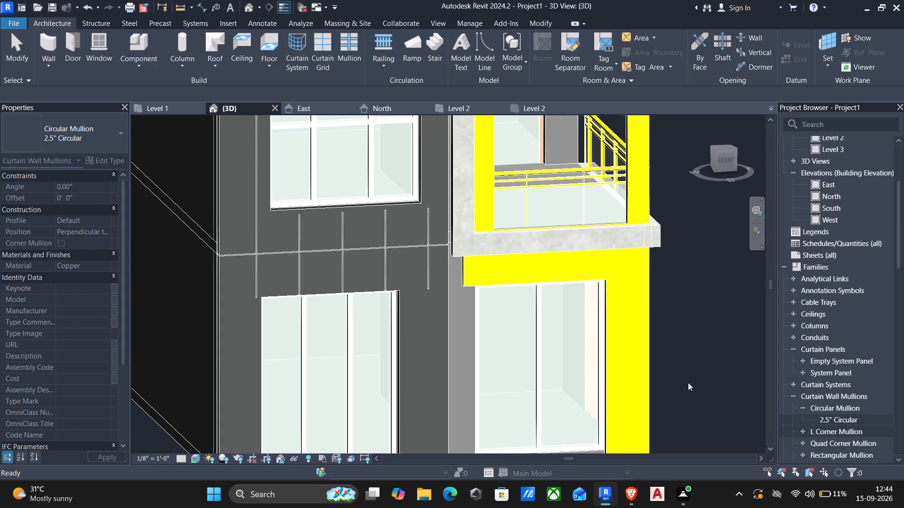
Inspect the type of the middle and side mullions in the ground-floor glazing below the balcony.
{"action": "scroll", "coordinate": [531, 359], "scroll_direction": "down", "scroll_amount": 1}
{"action": "left_click", "coordinate": [534, 325]}
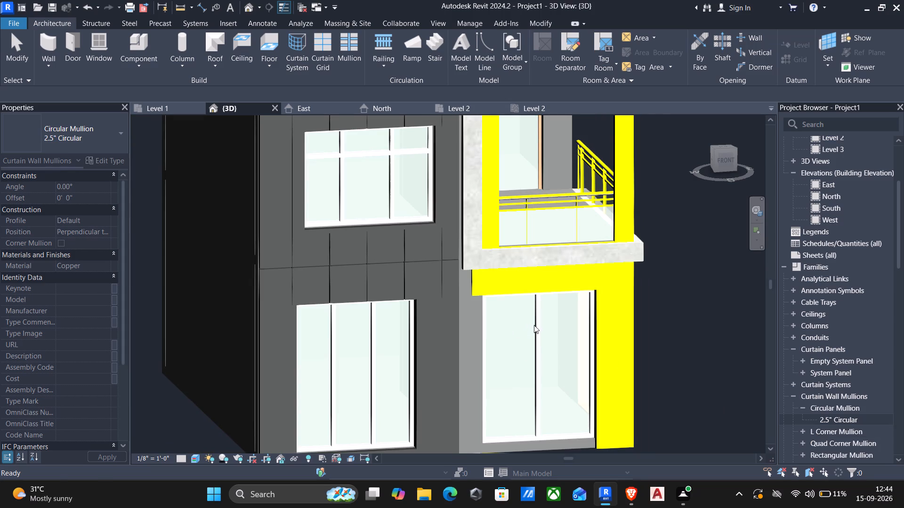
{"action": "left_click", "coordinate": [538, 326]}
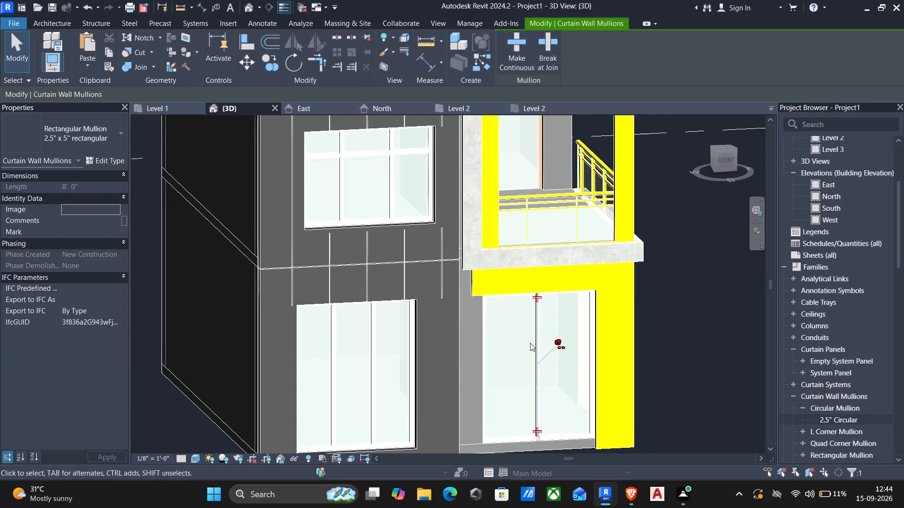
{"action": "key", "text": "Escape"}
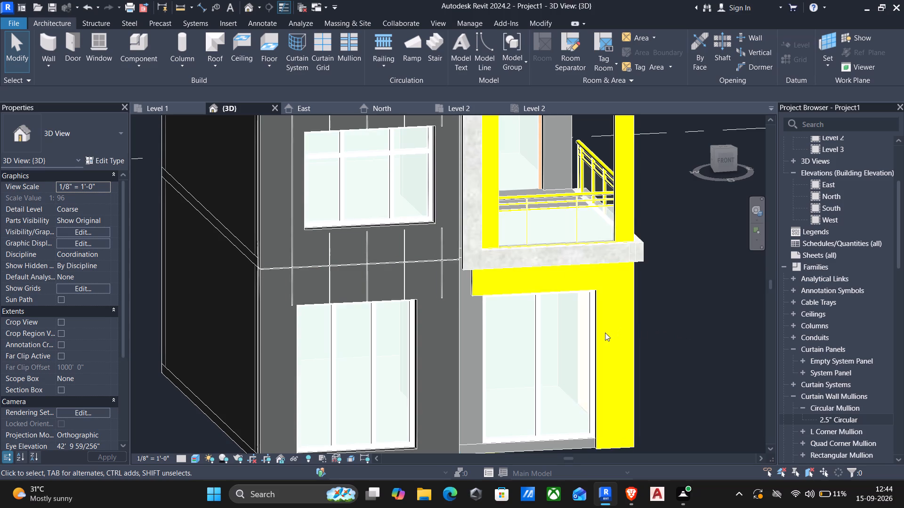
{"action": "left_click", "coordinate": [591, 329]}
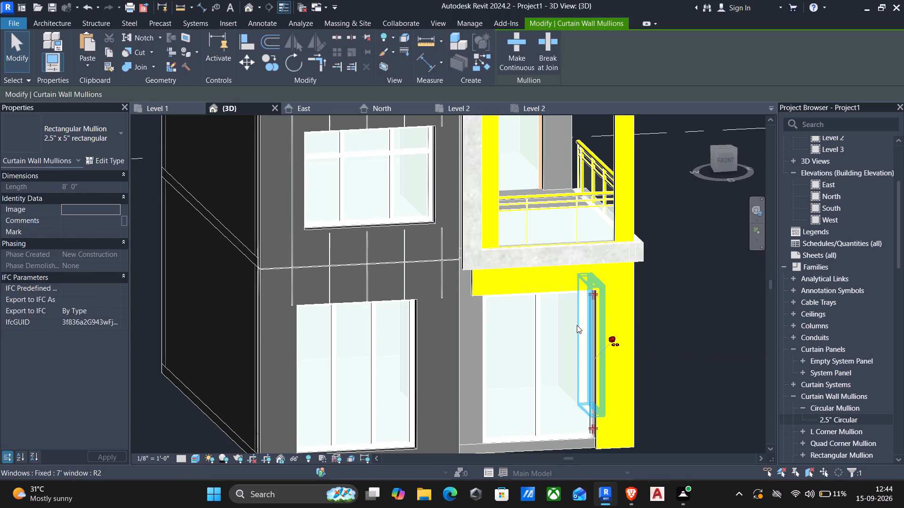
{"action": "scroll", "coordinate": [495, 323], "scroll_direction": "down", "scroll_amount": 1}
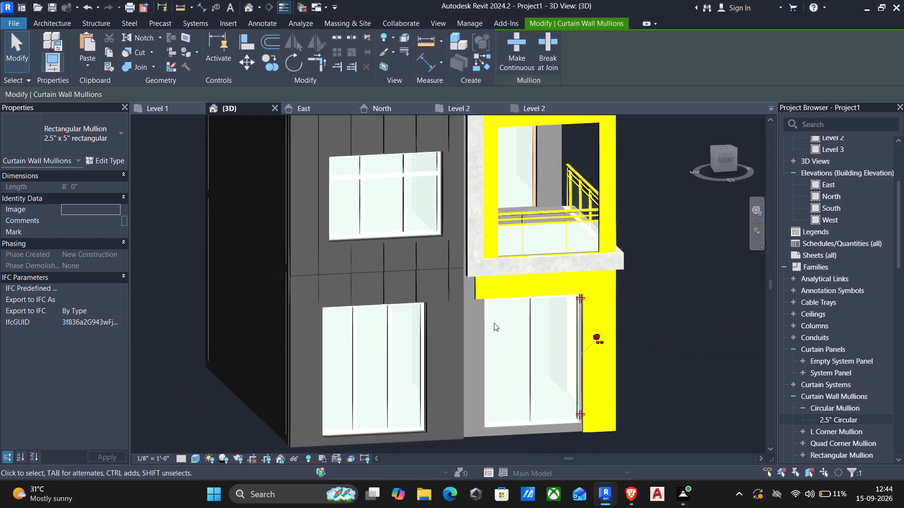
{"action": "key", "text": "Escape"}
Examine the wall and the Storefront curtain wall around the ground-floor glazing below the balcony.
{"action": "left_click", "coordinate": [481, 318]}
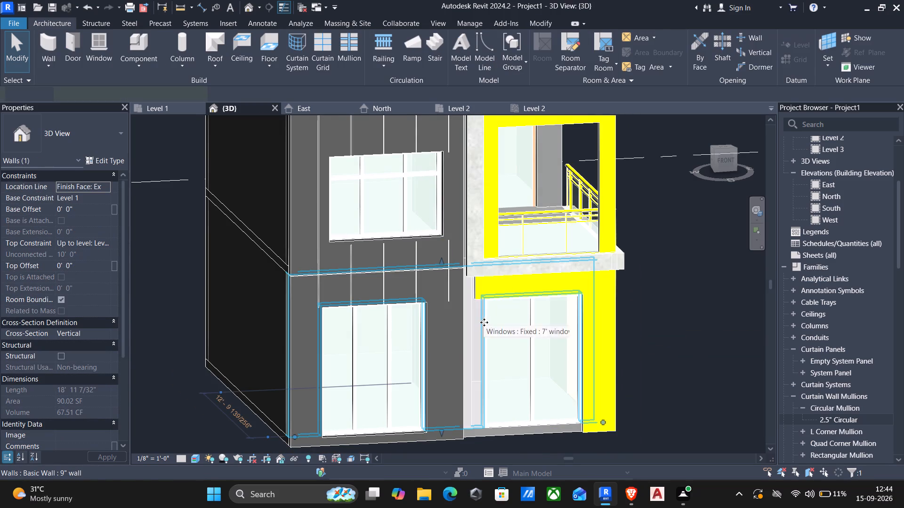
{"action": "scroll", "coordinate": [497, 334], "scroll_direction": "down", "scroll_amount": 3}
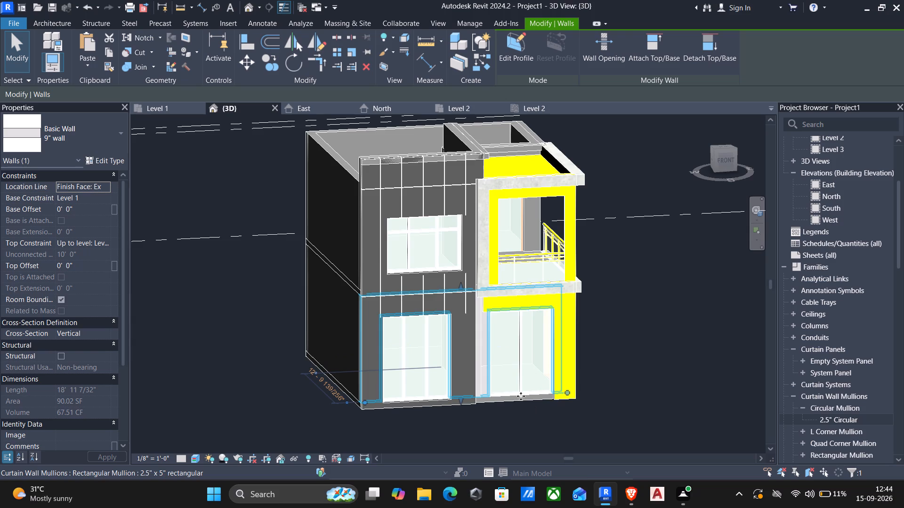
{"action": "scroll", "coordinate": [519, 395], "scroll_direction": "up", "scroll_amount": 3}
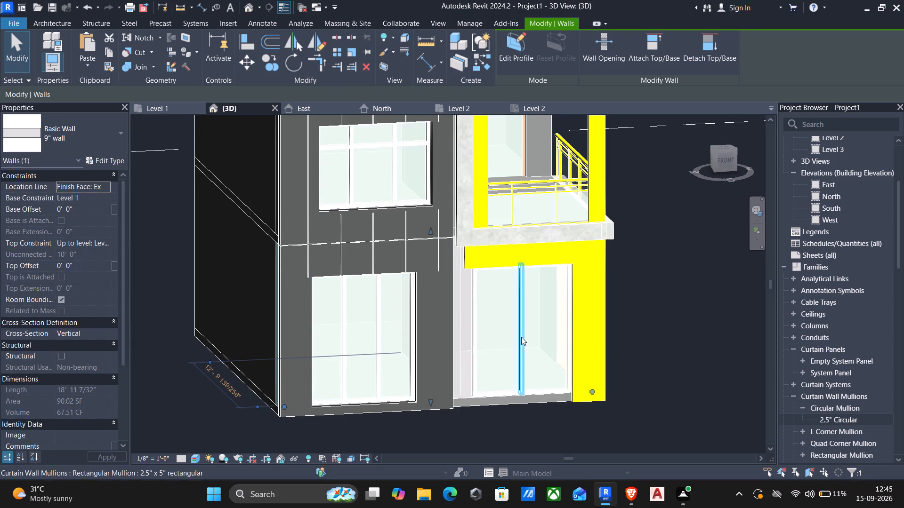
{"action": "left_click", "coordinate": [521, 337]}
{"action": "left_click", "coordinate": [478, 339]}
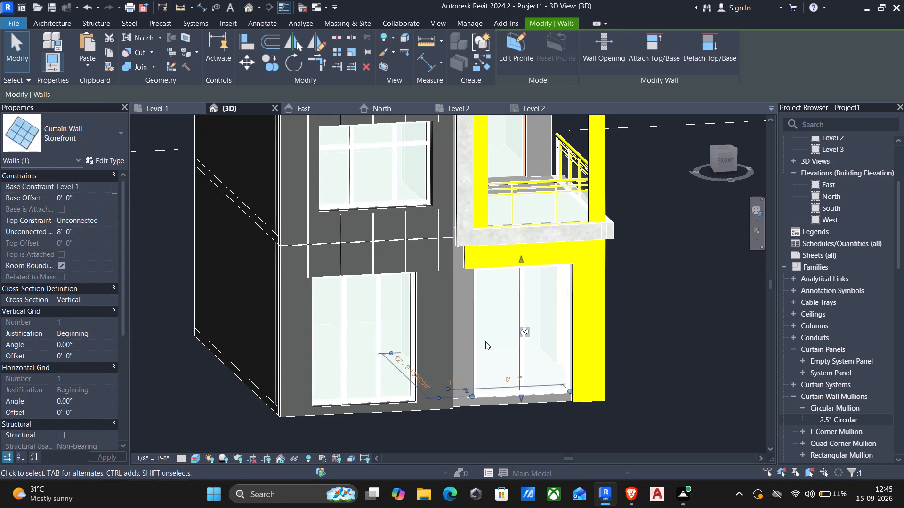
{"action": "scroll", "coordinate": [485, 341], "scroll_direction": "down", "scroll_amount": 2}
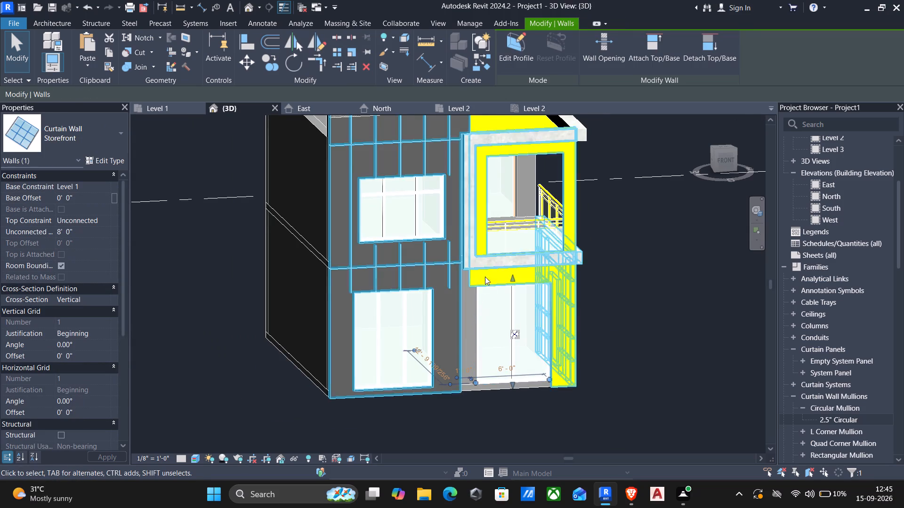
{"action": "key", "text": "Escape"}
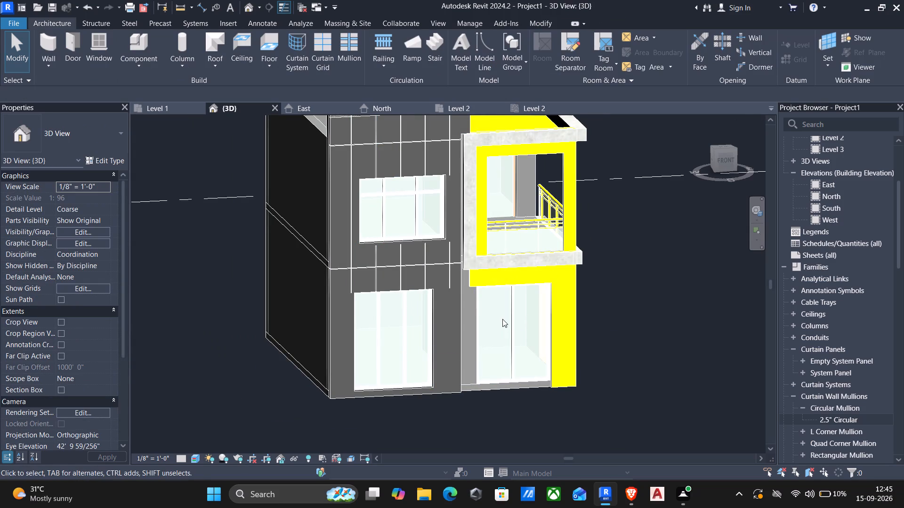
{"action": "scroll", "coordinate": [511, 306], "scroll_direction": "down", "scroll_amount": 1}
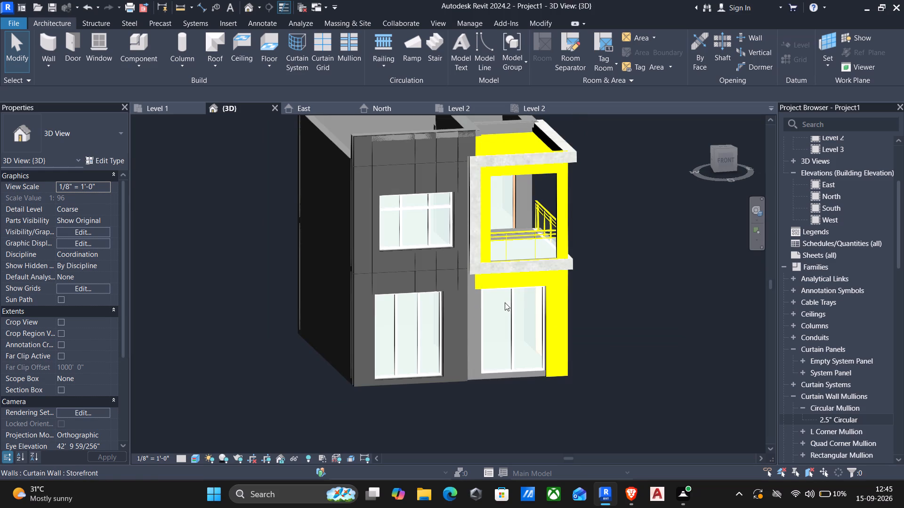
{"action": "scroll", "coordinate": [518, 314], "scroll_direction": "up", "scroll_amount": 3}
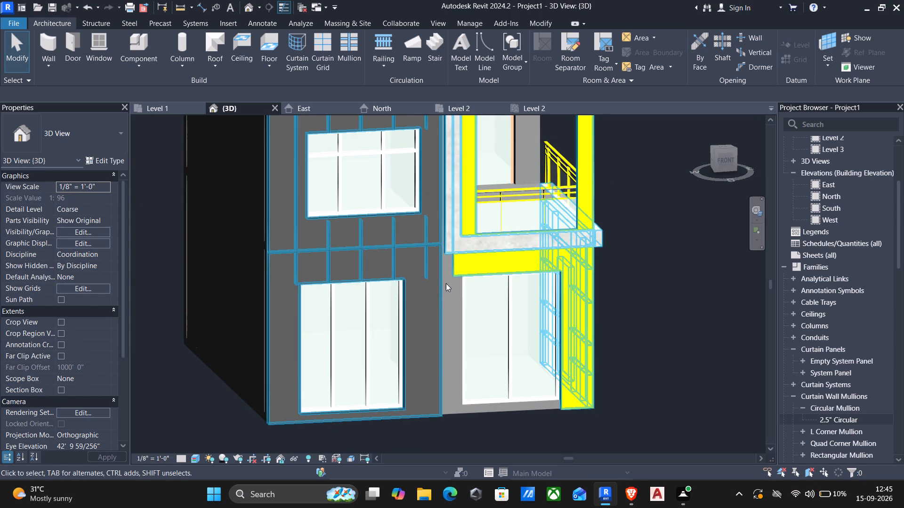
{"action": "left_click", "coordinate": [448, 262]}
{"action": "key", "text": "Escape"}
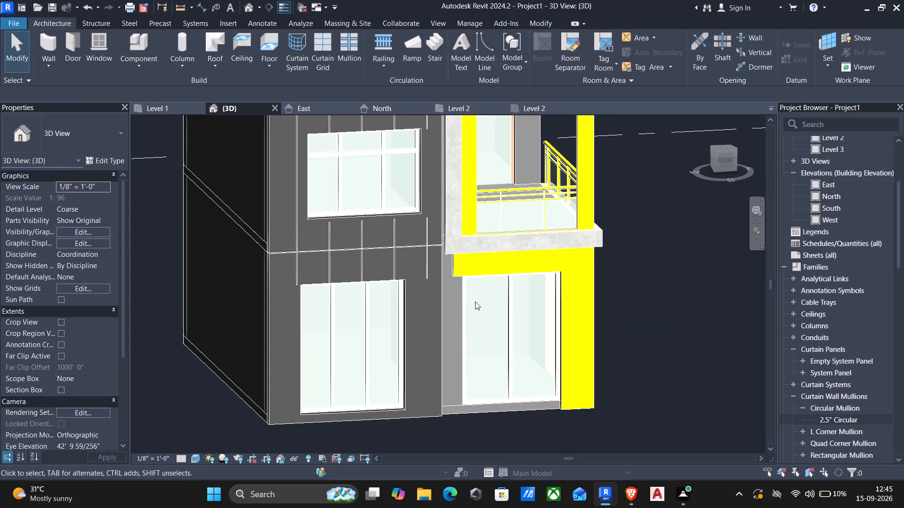
Recheck the types of the side and middle mullions and their host curtain wall in the glazing below the balcony.
{"action": "left_click", "coordinate": [465, 317]}
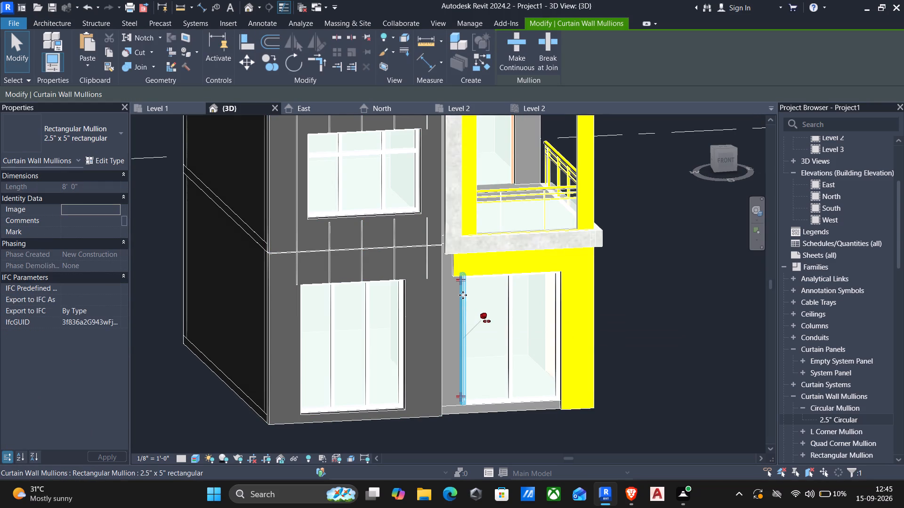
{"action": "key", "text": "Escape"}
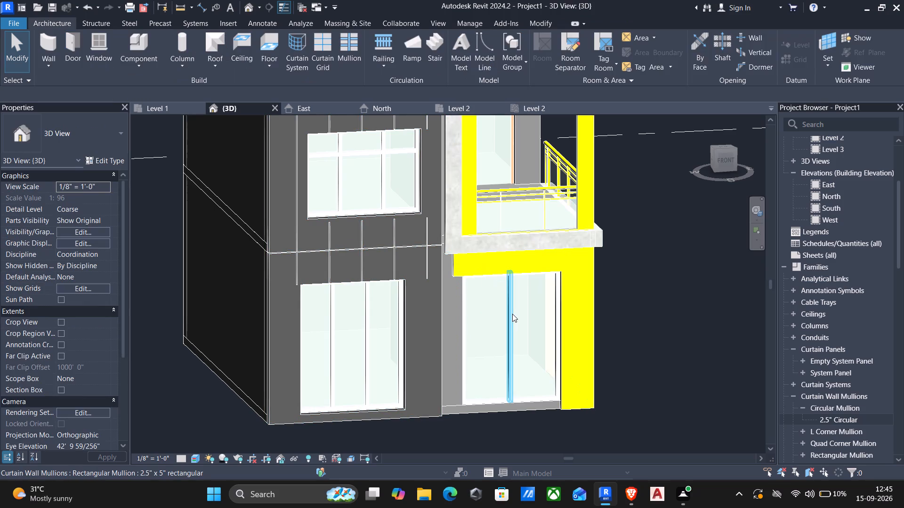
{"action": "left_click", "coordinate": [512, 314]}
{"action": "scroll", "coordinate": [524, 278], "scroll_direction": "up", "scroll_amount": 6}
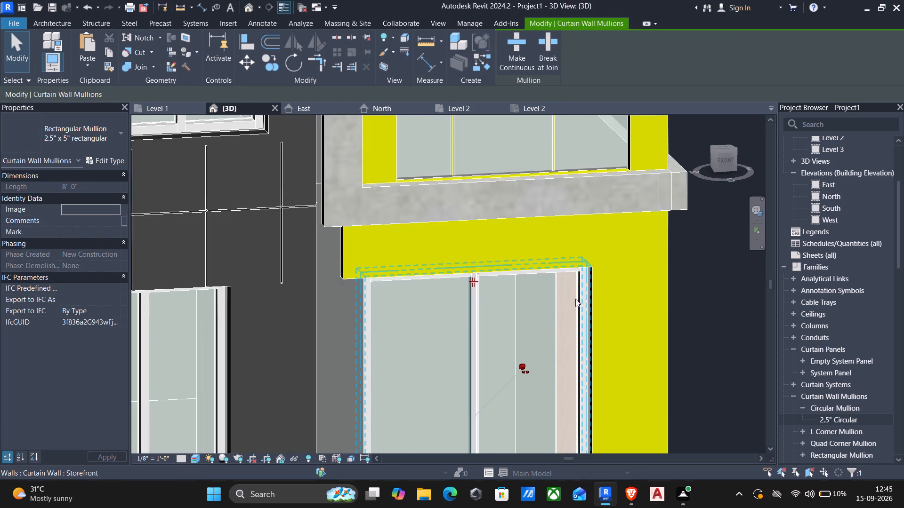
{"action": "left_click", "coordinate": [580, 298]}
{"action": "scroll", "coordinate": [554, 299], "scroll_direction": "down", "scroll_amount": 5}
{"action": "middle_click_drag", "start_coordinate": [544, 324], "coordinate": [542, 284]}
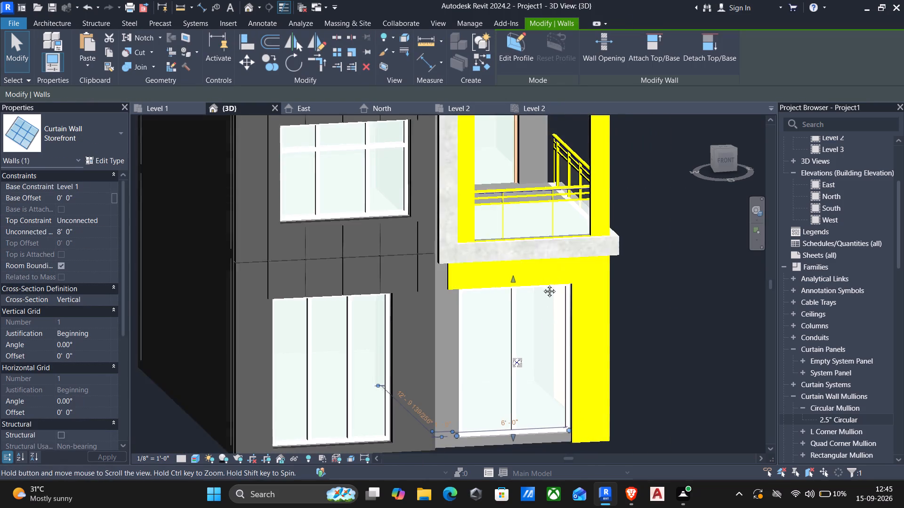
{"action": "middle_click_drag", "start_coordinate": [542, 284], "coordinate": [540, 256]}
{"action": "scroll", "coordinate": [541, 267], "scroll_direction": "down", "scroll_amount": 3}
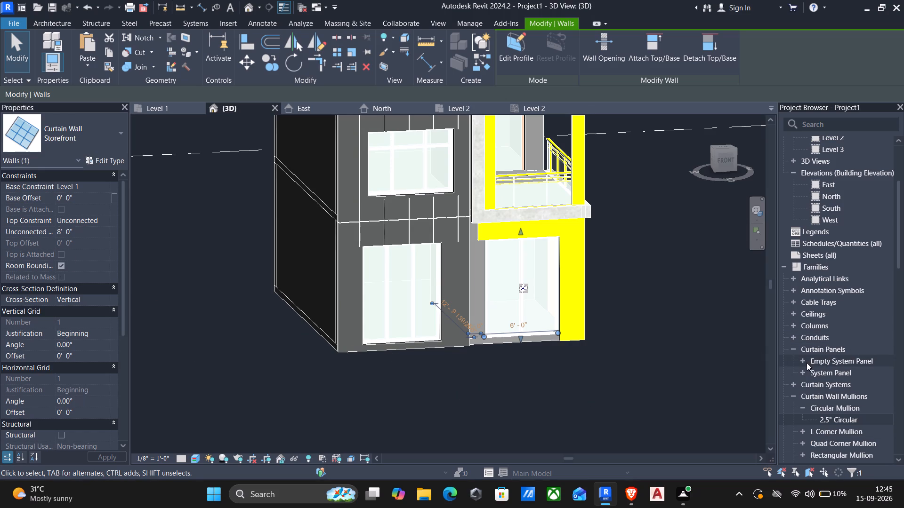
Check the material assigned to the L Corner Mullion type 5" x 5" Corner in its type properties.
{"action": "left_click", "coordinate": [797, 430]}
{"action": "left_click", "coordinate": [799, 430]}
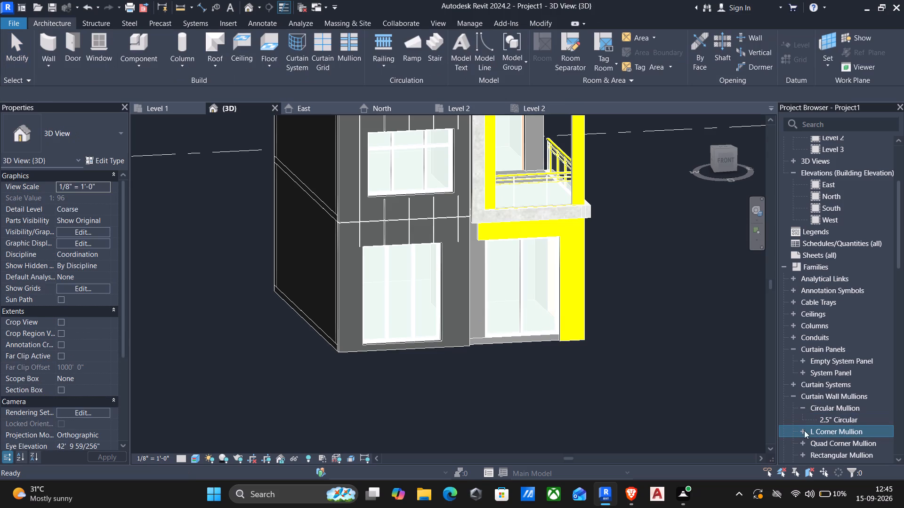
{"action": "left_click", "coordinate": [803, 429]}
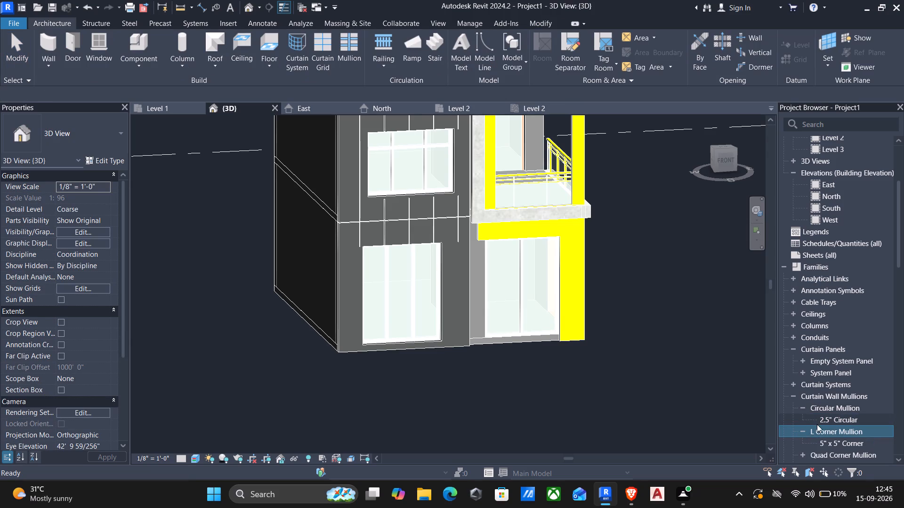
{"action": "scroll", "coordinate": [821, 431], "scroll_direction": "down", "scroll_amount": 1}
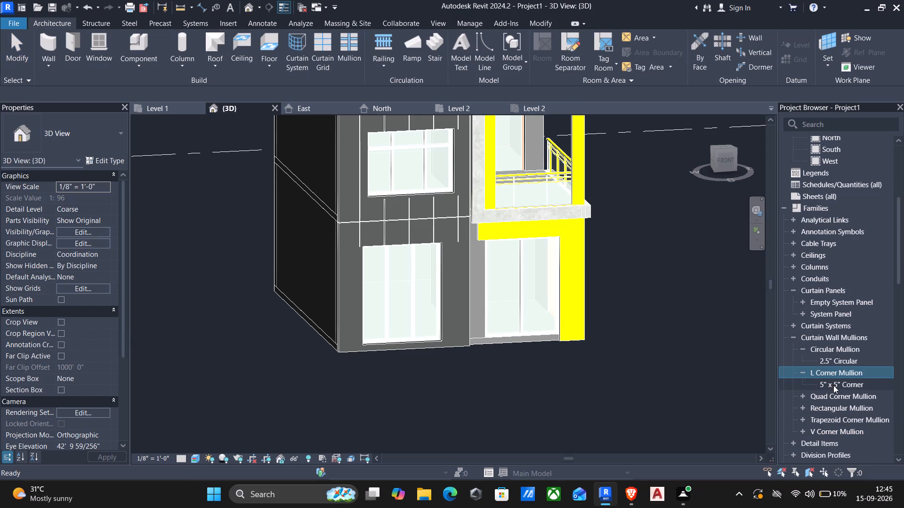
{"action": "double_click", "coordinate": [833, 385]}
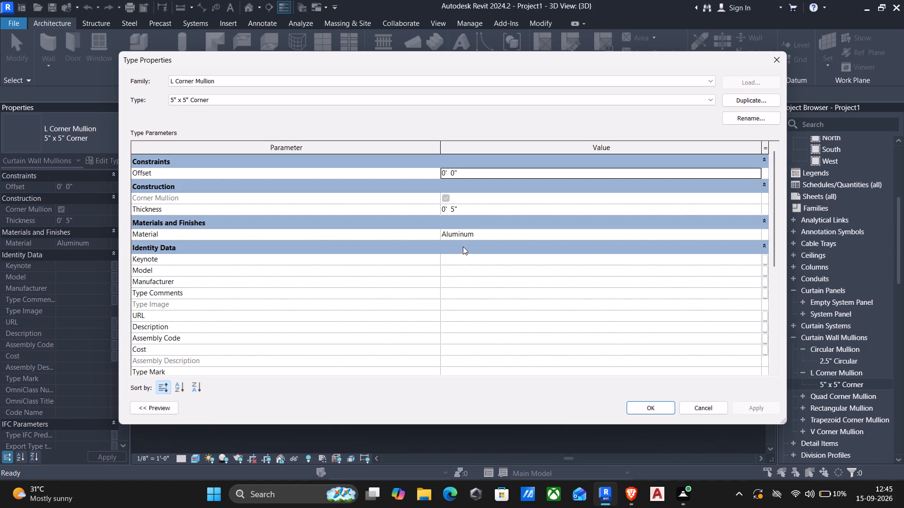
{"action": "left_click", "coordinate": [658, 406]}
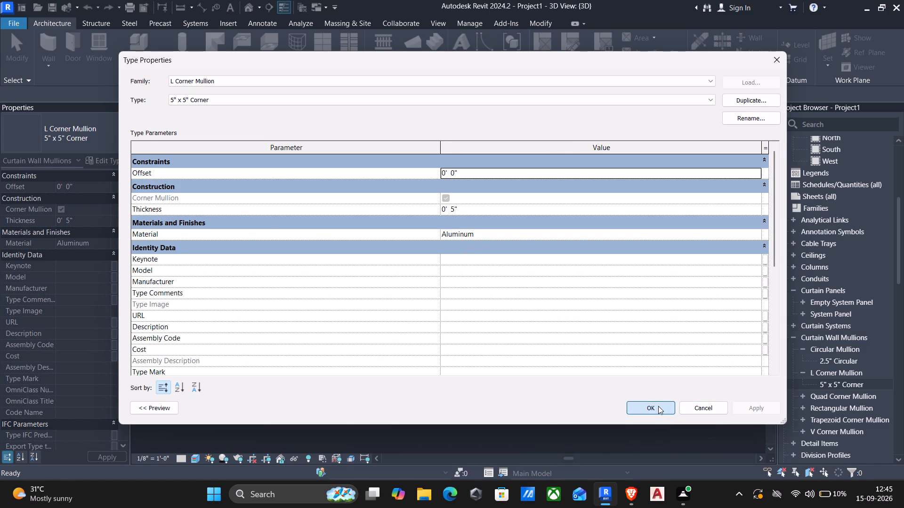
Inspect the types of the upper-floor front window's curtain wall and its horizontal and vertical mullions.
{"action": "middle_click_drag", "start_coordinate": [334, 221], "coordinate": [329, 262]}
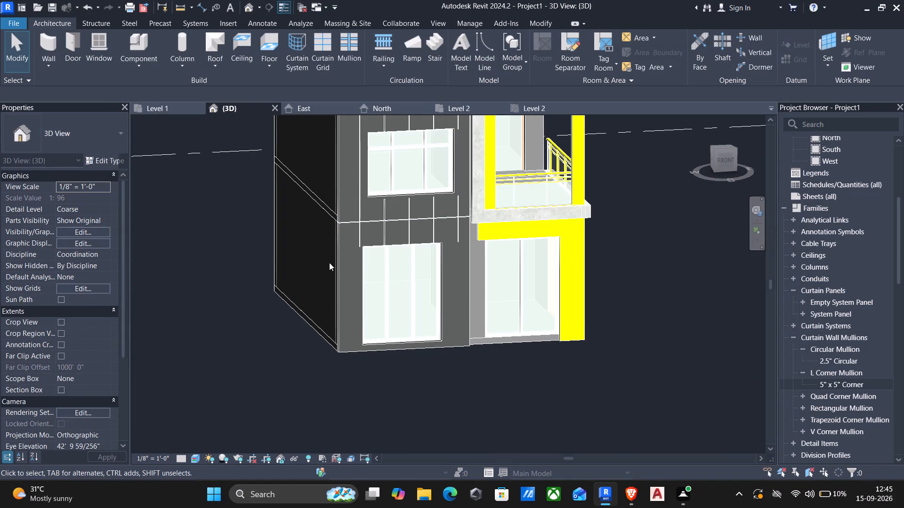
{"action": "middle_click_drag", "start_coordinate": [329, 262], "coordinate": [328, 302]}
{"action": "middle_click_drag", "start_coordinate": [403, 143], "coordinate": [350, 224]}
{"action": "scroll", "coordinate": [331, 228], "scroll_direction": "up", "scroll_amount": 3}
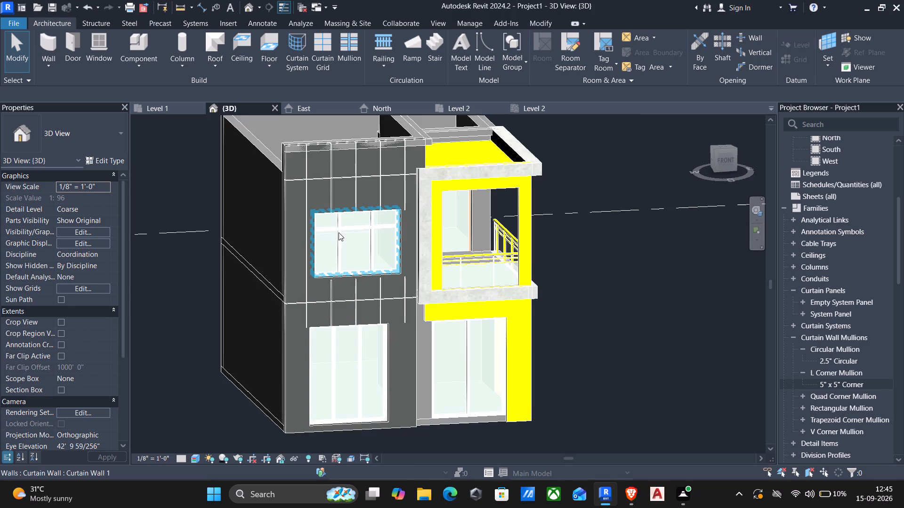
{"action": "key", "text": "Escape"}
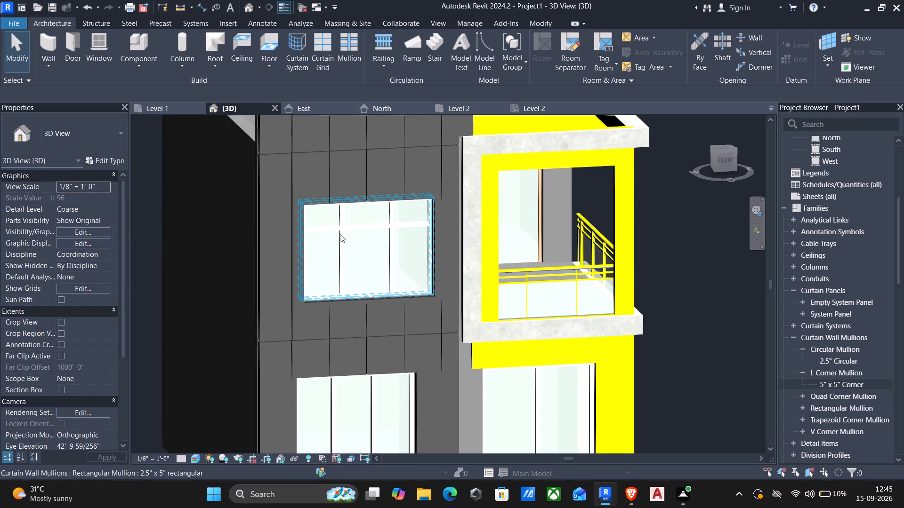
{"action": "left_click", "coordinate": [322, 205]}
{"action": "key", "text": "Escape"}
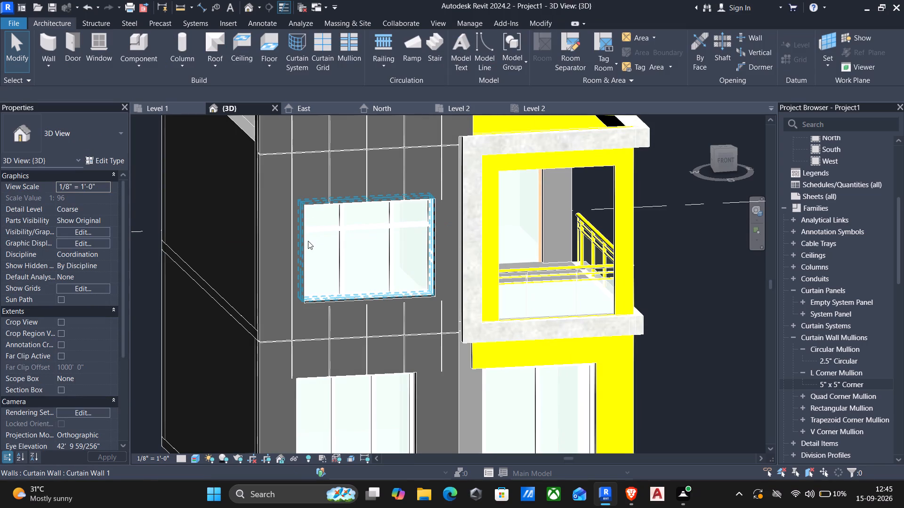
{"action": "left_click", "coordinate": [308, 228]}
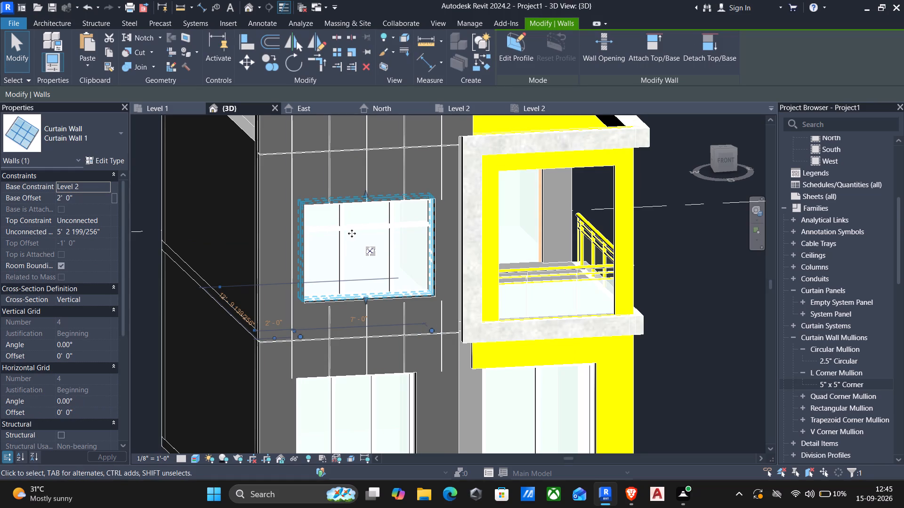
{"action": "scroll", "coordinate": [352, 233], "scroll_direction": "up", "scroll_amount": 4}
{"action": "key", "text": "Escape"}
{"action": "left_click", "coordinate": [353, 222]}
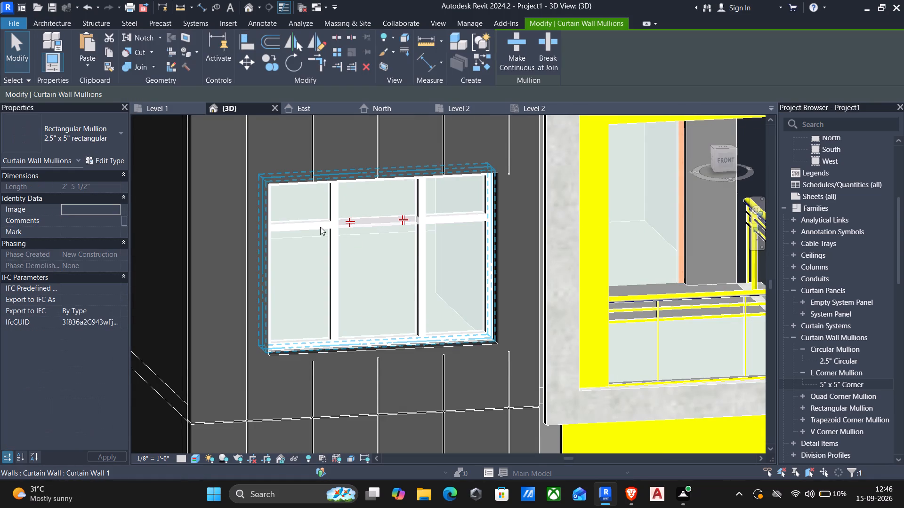
{"action": "left_click", "coordinate": [315, 226]}
{"action": "left_click", "coordinate": [331, 205]}
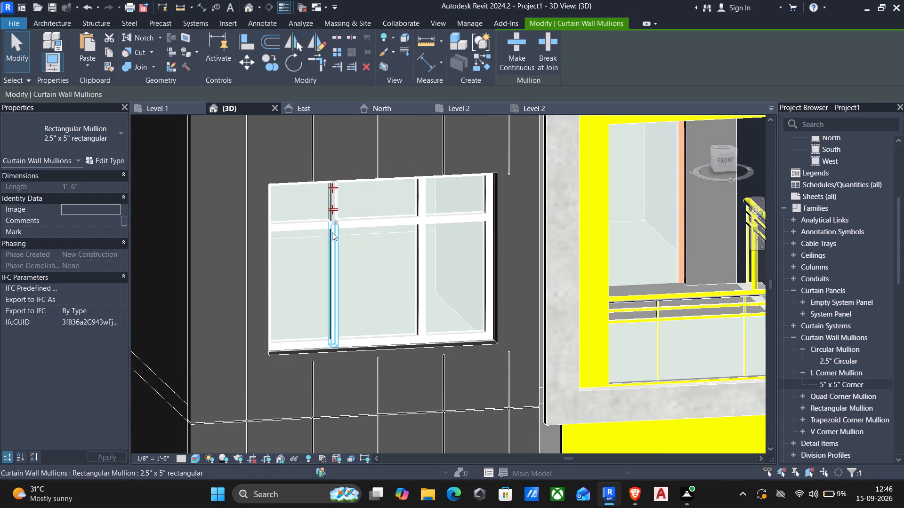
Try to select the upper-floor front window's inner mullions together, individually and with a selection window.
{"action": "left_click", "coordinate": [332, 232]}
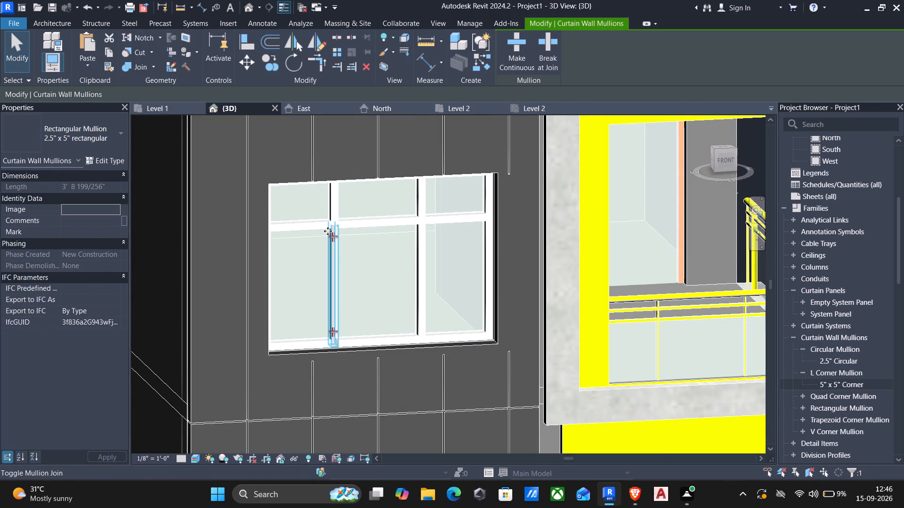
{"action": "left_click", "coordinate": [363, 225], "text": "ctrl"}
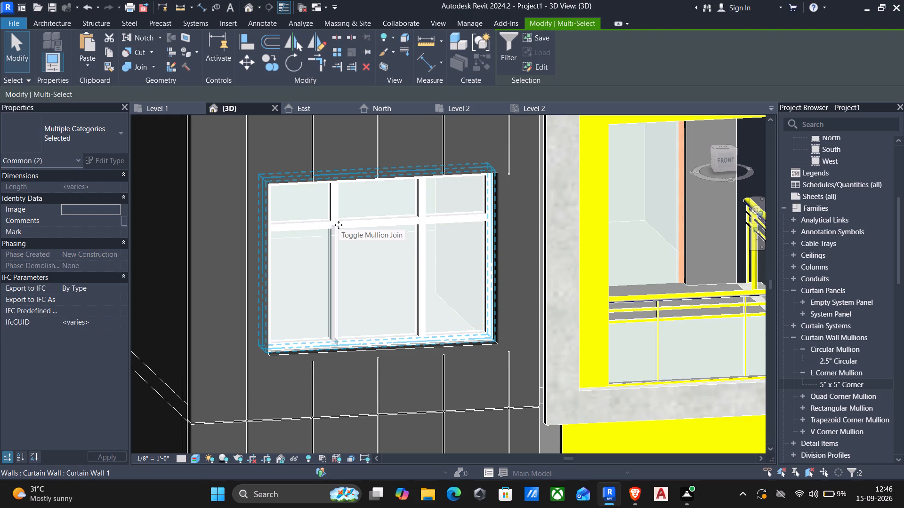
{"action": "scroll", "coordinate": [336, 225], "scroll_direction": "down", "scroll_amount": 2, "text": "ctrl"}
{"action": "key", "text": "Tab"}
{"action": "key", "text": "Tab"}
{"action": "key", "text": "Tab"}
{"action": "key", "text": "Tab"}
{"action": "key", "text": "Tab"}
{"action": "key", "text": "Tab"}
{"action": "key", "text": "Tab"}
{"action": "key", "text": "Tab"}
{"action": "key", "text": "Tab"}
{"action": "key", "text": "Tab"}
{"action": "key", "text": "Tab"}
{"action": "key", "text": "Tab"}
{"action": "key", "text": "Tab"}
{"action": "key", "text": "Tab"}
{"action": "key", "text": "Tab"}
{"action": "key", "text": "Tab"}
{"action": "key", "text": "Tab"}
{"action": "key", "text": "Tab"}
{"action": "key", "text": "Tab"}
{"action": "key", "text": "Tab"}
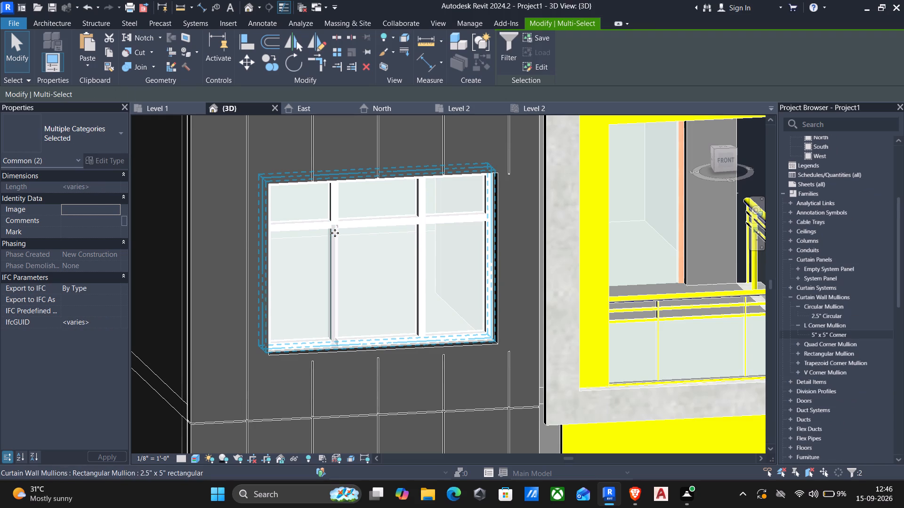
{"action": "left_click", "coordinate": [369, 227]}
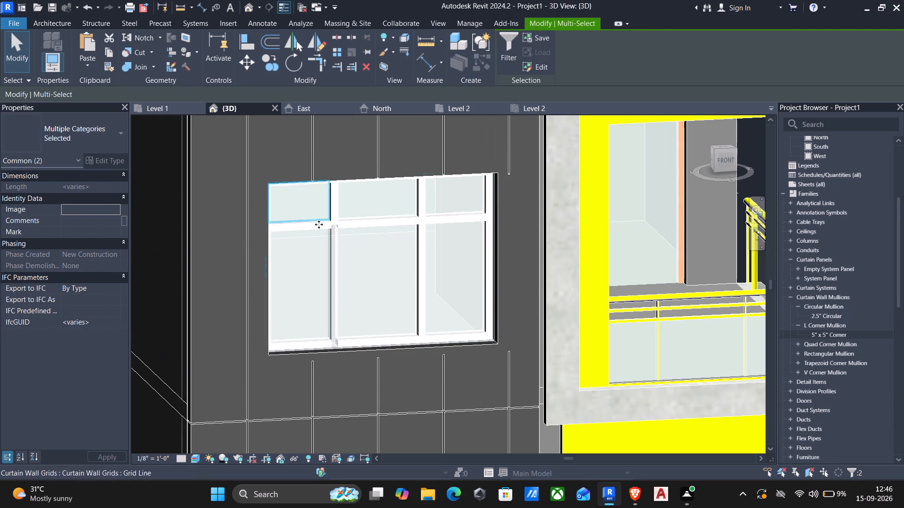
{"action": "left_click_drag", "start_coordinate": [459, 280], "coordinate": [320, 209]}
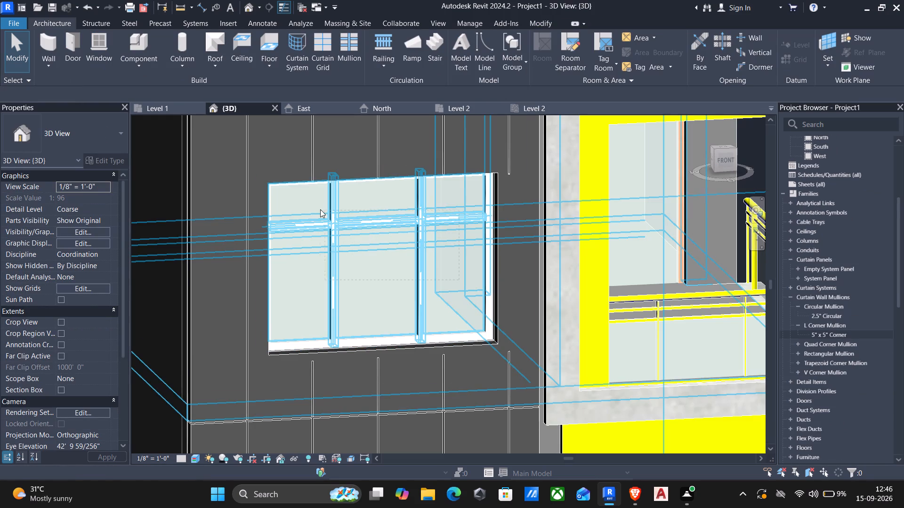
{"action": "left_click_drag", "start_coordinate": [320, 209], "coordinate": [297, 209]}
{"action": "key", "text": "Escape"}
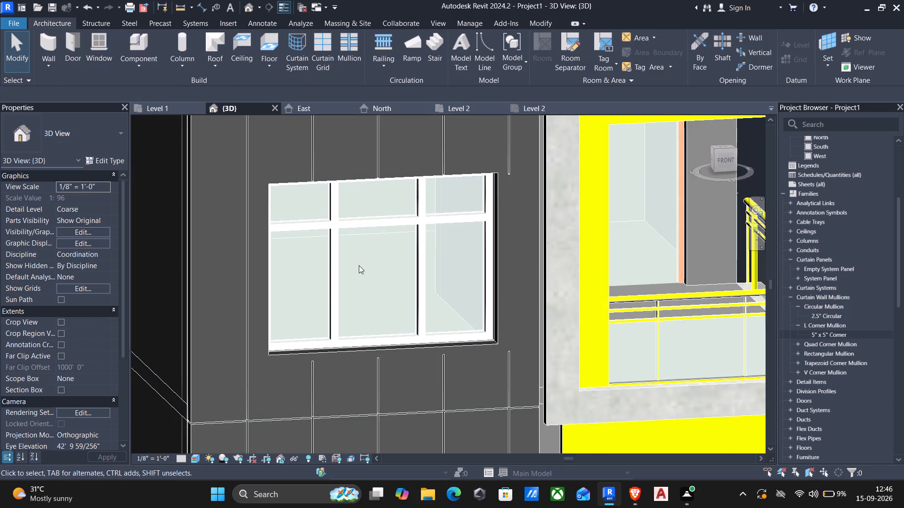
Recheck the upper-floor front window by selecting its curtain wall and an inner mullion.
{"action": "scroll", "coordinate": [347, 263], "scroll_direction": "down", "scroll_amount": 2}
{"action": "left_click", "coordinate": [352, 235]}
{"action": "scroll", "coordinate": [348, 255], "scroll_direction": "down", "scroll_amount": 2}
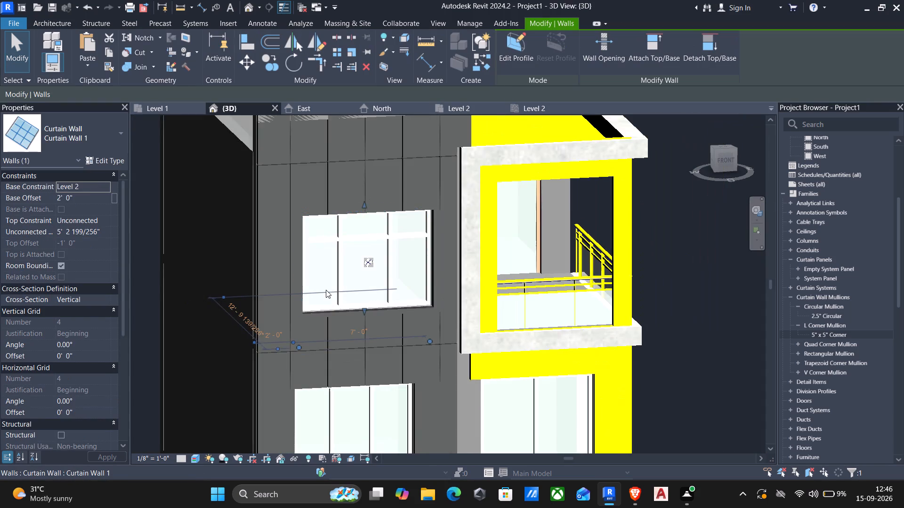
{"action": "left_click", "coordinate": [392, 302]}
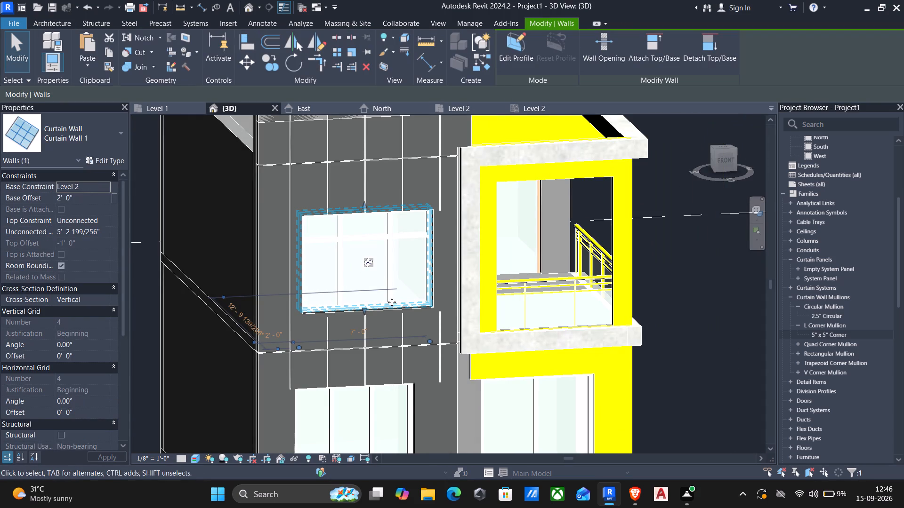
{"action": "key", "text": "Escape"}
{"action": "left_click", "coordinate": [387, 291]}
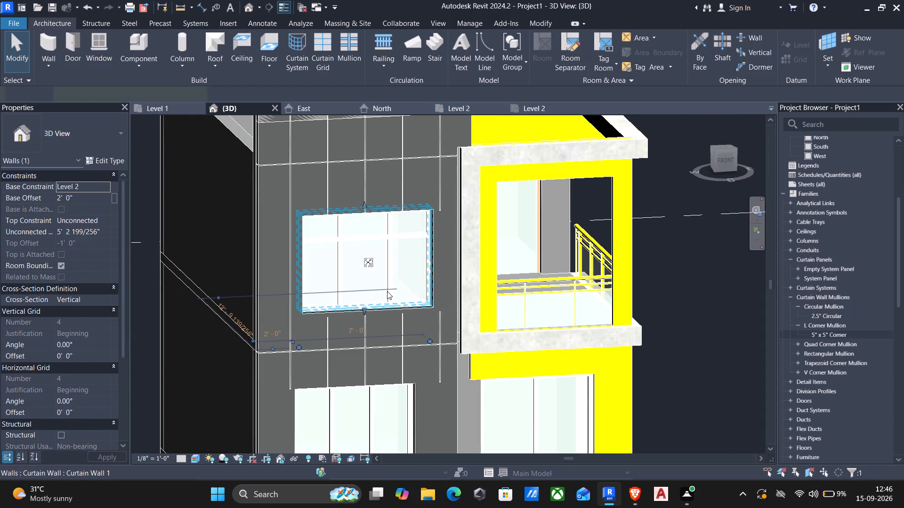
{"action": "key", "text": "Escape"}
{"action": "scroll", "coordinate": [402, 253], "scroll_direction": "down", "scroll_amount": 2}
{"action": "left_click", "coordinate": [394, 241]}
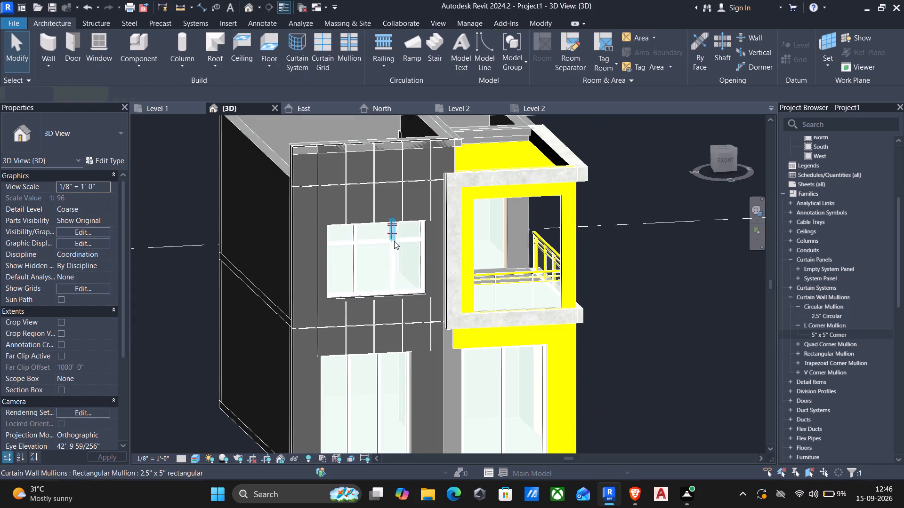
{"action": "key", "text": "Escape"}
{"action": "scroll", "coordinate": [384, 277], "scroll_direction": "down", "scroll_amount": 2}
{"action": "middle_click_drag", "start_coordinate": [388, 294], "coordinate": [378, 231]}
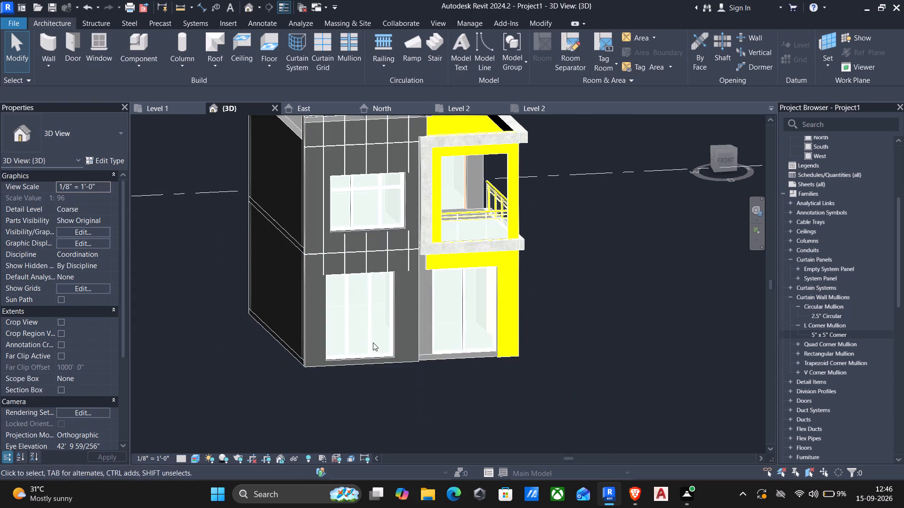
Check the type properties of the middle mullion in the ground-floor glazing below the balcony, including its material.
{"action": "scroll", "coordinate": [467, 299], "scroll_direction": "up", "scroll_amount": 3}
{"action": "left_click", "coordinate": [462, 272]}
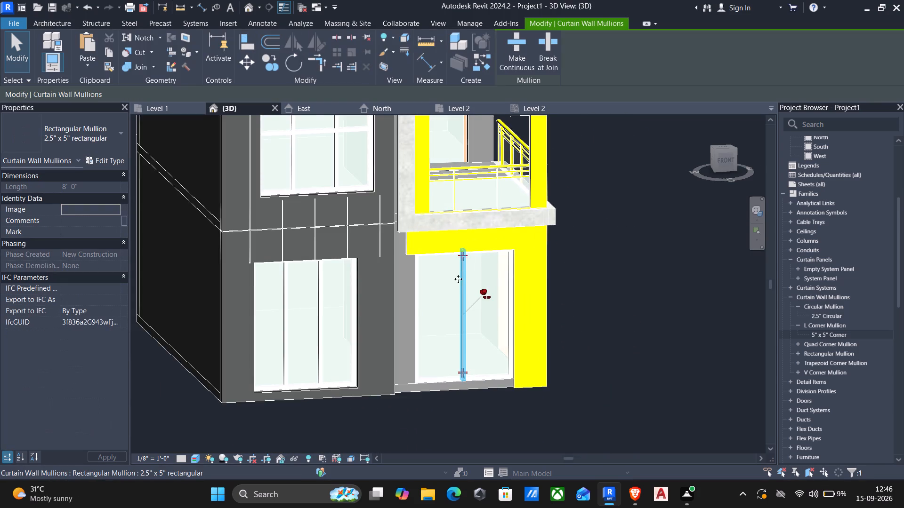
{"action": "scroll", "coordinate": [459, 282], "scroll_direction": "down", "scroll_amount": 3}
{"action": "left_click", "coordinate": [106, 162]}
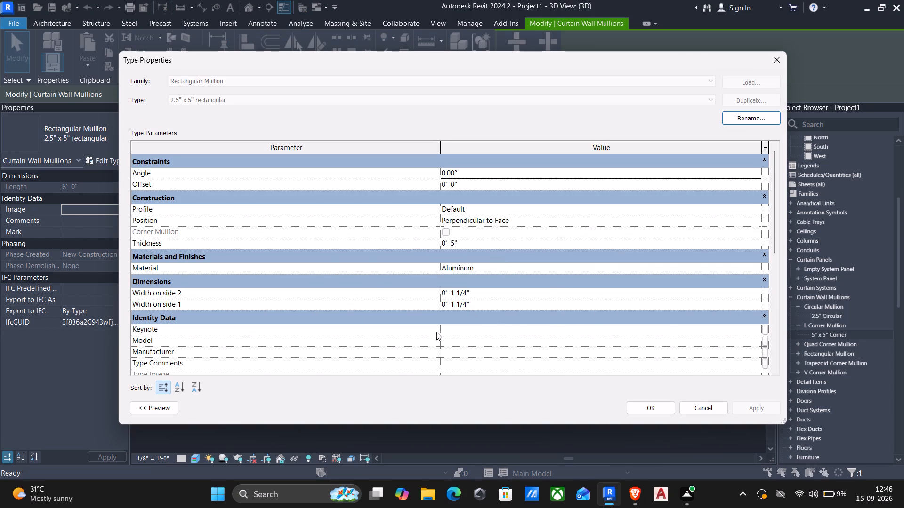
{"action": "scroll", "coordinate": [371, 343], "scroll_direction": "down", "scroll_amount": 12}
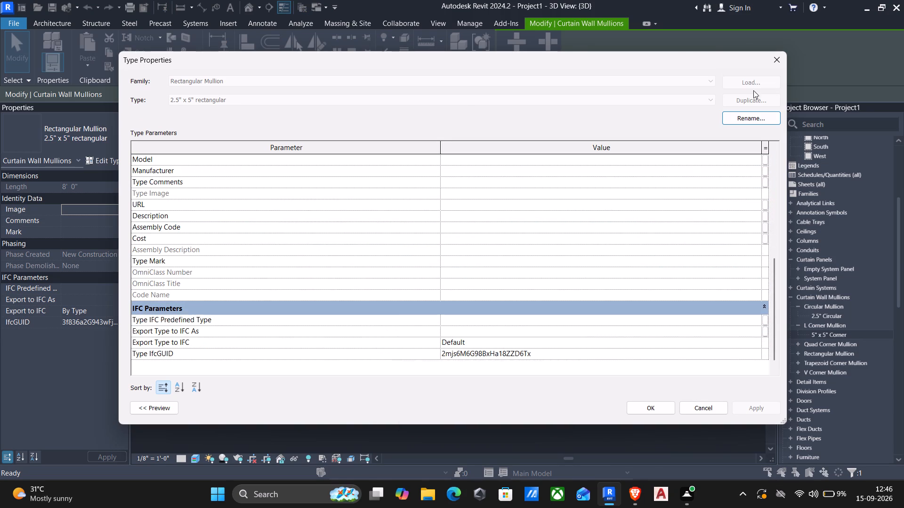
{"action": "scroll", "coordinate": [675, 237], "scroll_direction": "up", "scroll_amount": 9}
{"action": "scroll", "coordinate": [709, 196], "scroll_direction": "up", "scroll_amount": 5}
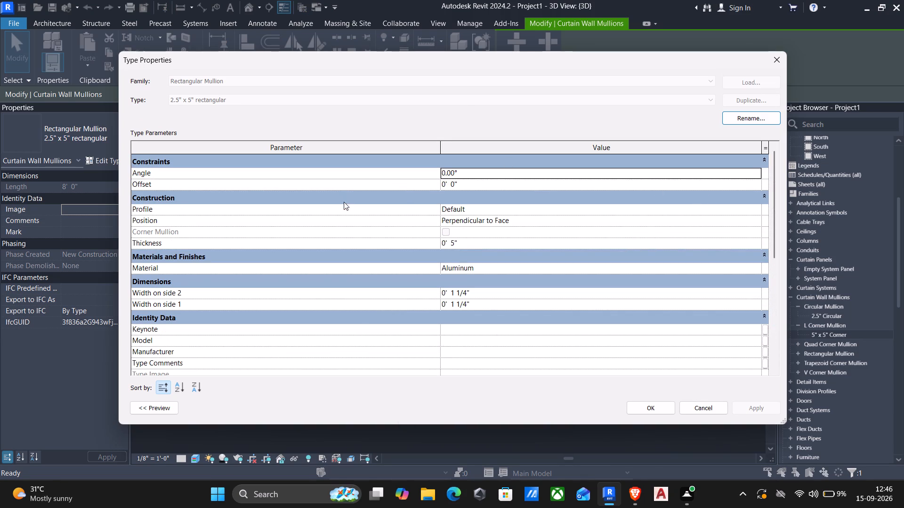
{"action": "left_click", "coordinate": [779, 62]}
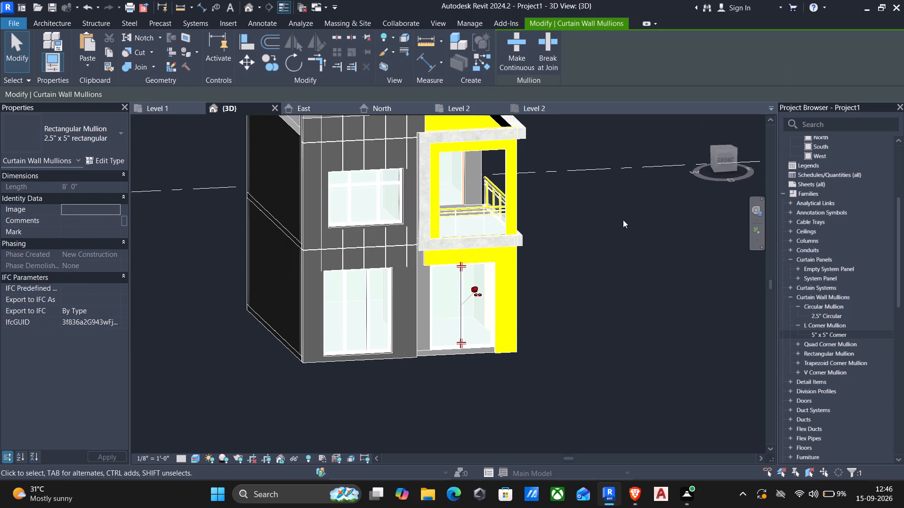
{"action": "scroll", "coordinate": [586, 241], "scroll_direction": "down", "scroll_amount": 2}
{"action": "key", "text": "Escape"}
Open the material choices for the Structure [1] layer of the 9" wall type, using the upper-floor wall beside the balcony.
{"action": "scroll", "coordinate": [578, 283], "scroll_direction": "down", "scroll_amount": 1}
{"action": "middle_click_drag", "start_coordinate": [584, 284], "coordinate": [535, 294], "text": "shift"}
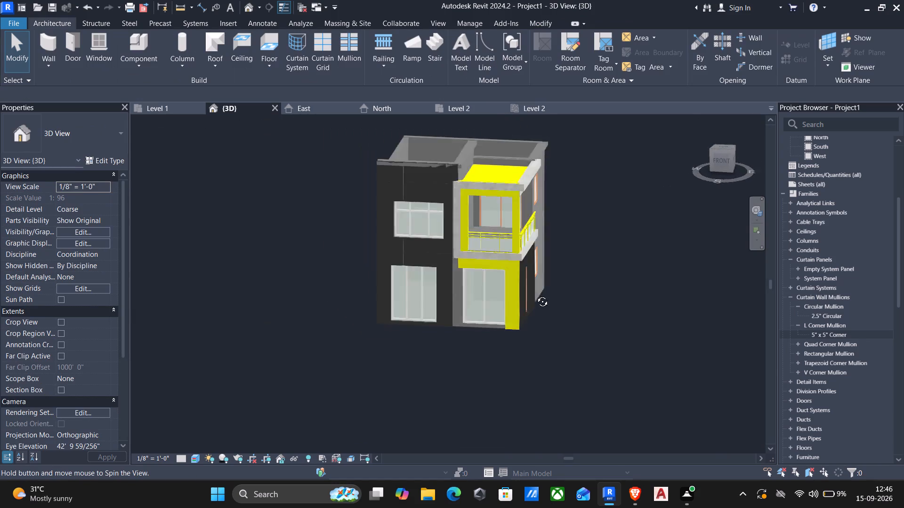
{"action": "middle_click_drag", "start_coordinate": [535, 294], "coordinate": [517, 269], "text": "shift"}
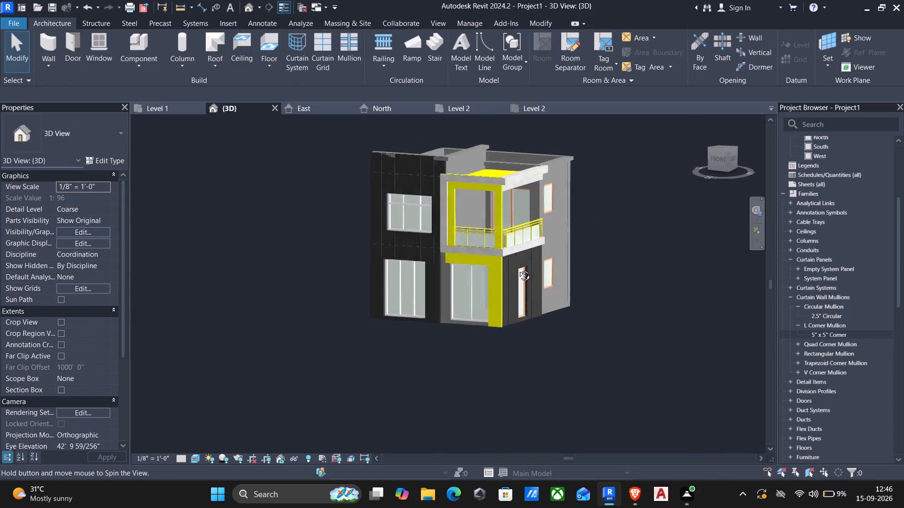
{"action": "middle_click_drag", "start_coordinate": [517, 269], "coordinate": [520, 269], "text": "shift"}
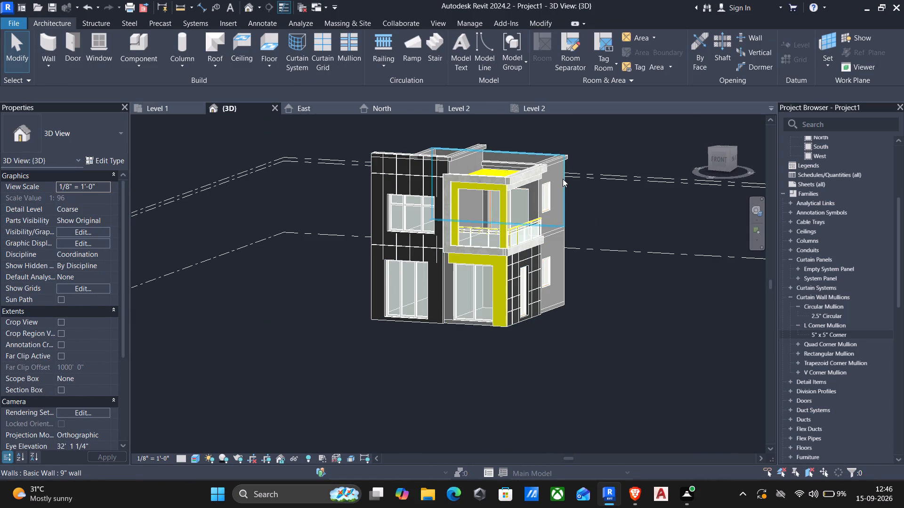
{"action": "left_click", "coordinate": [563, 179]}
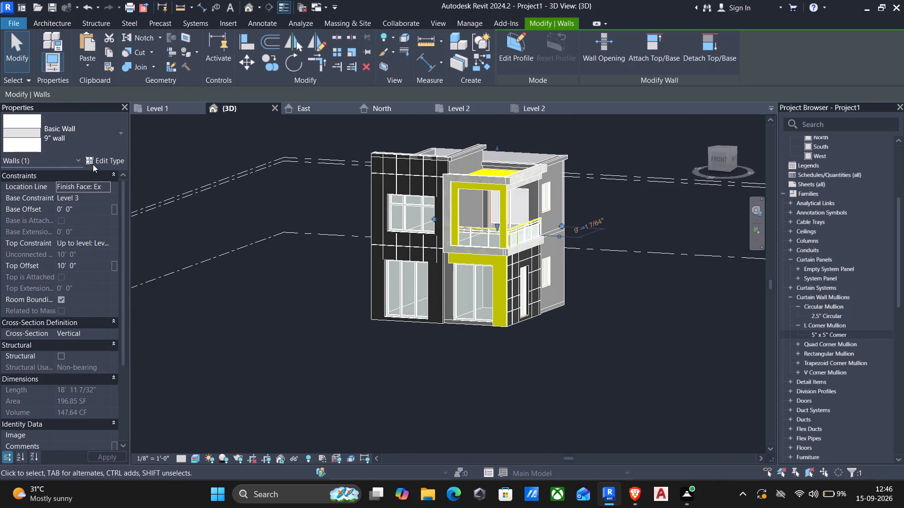
{"action": "left_click", "coordinate": [96, 161]}
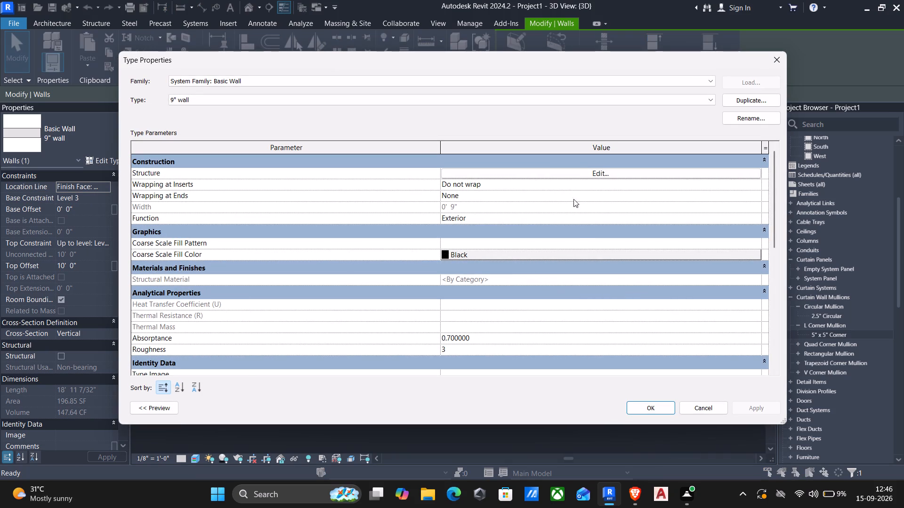
{"action": "left_click", "coordinate": [591, 172]}
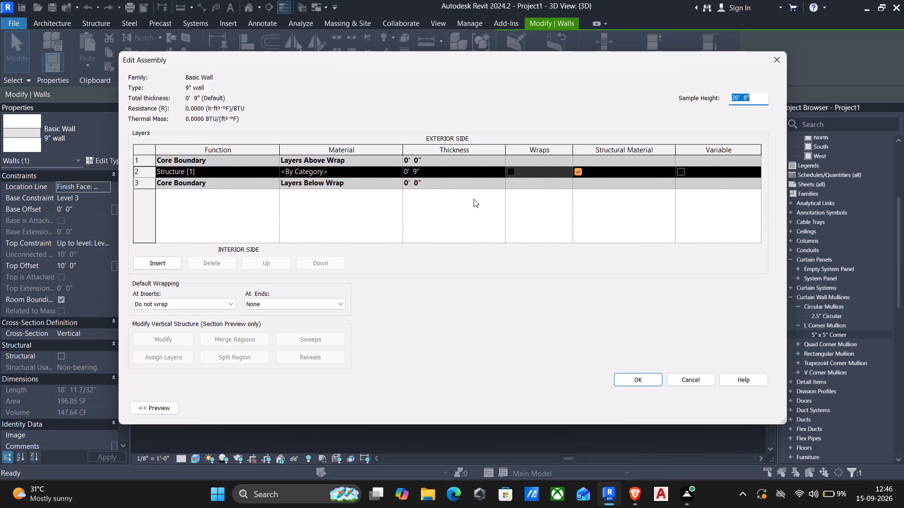
{"action": "left_click", "coordinate": [398, 170]}
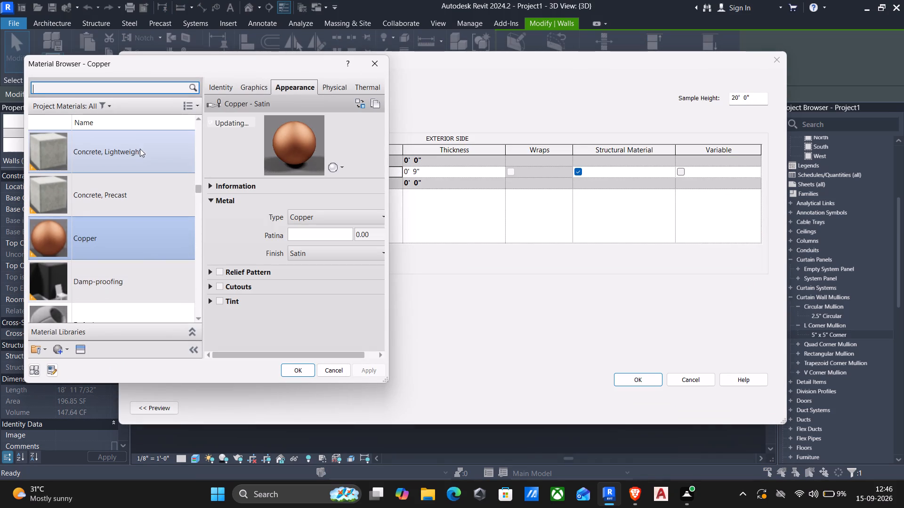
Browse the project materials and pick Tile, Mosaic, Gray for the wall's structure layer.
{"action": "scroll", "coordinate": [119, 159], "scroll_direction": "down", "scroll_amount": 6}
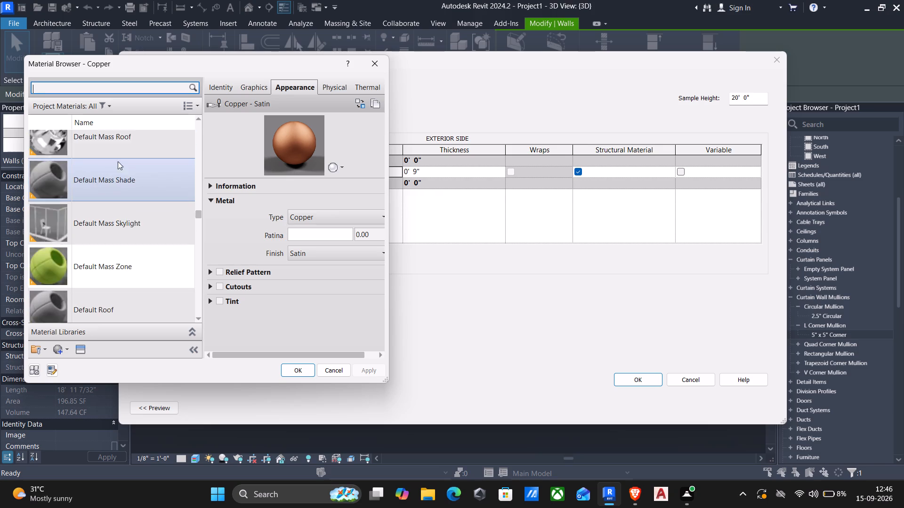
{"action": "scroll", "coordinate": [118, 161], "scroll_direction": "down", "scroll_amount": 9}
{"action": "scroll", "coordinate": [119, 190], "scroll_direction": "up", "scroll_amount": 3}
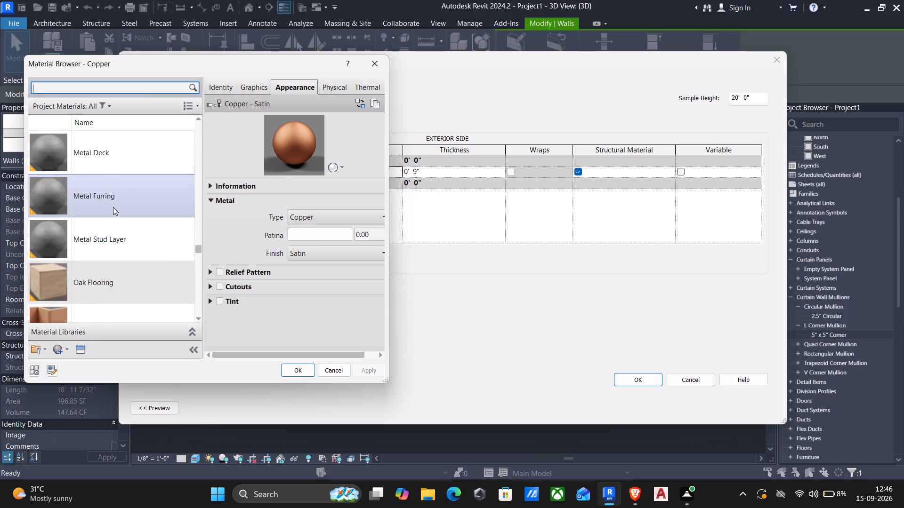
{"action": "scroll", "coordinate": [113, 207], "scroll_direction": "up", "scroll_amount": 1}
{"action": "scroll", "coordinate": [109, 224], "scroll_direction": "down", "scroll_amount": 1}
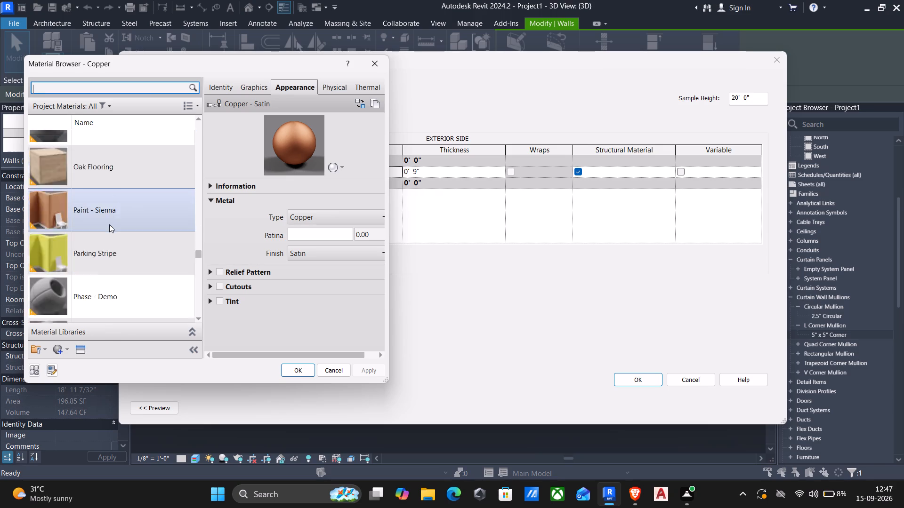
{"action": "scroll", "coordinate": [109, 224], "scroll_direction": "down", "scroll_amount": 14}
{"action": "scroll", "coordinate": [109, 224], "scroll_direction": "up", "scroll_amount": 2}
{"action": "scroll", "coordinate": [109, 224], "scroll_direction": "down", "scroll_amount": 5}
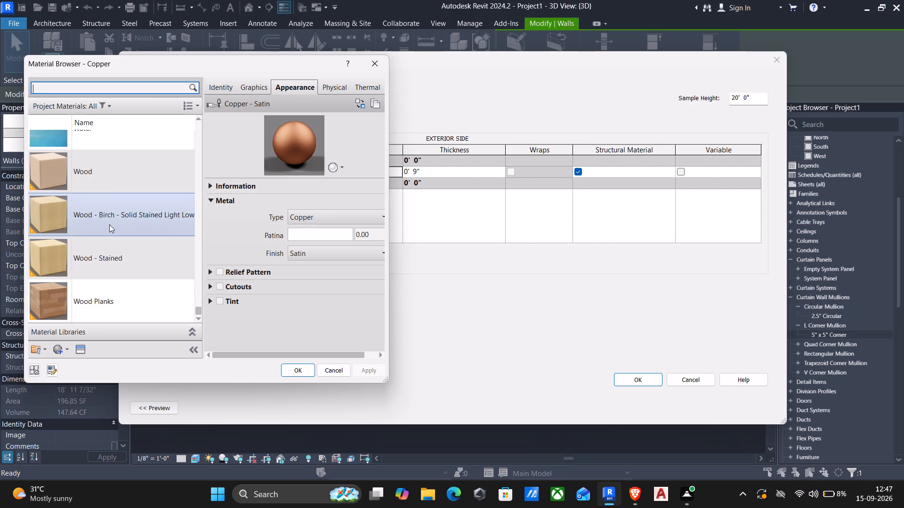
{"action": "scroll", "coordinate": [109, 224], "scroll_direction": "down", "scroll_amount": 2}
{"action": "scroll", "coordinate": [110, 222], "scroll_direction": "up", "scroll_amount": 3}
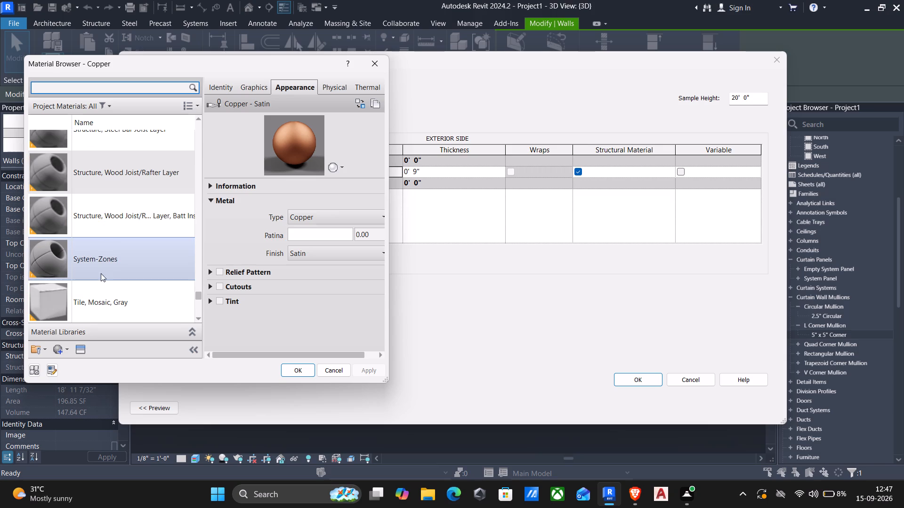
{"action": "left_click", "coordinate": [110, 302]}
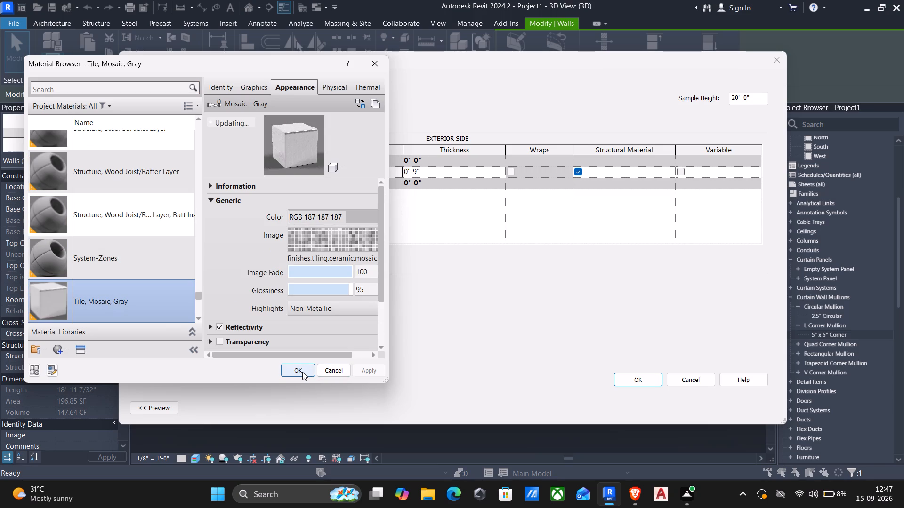
Assign Asphalt, Pavement, Light Grey to the 9" wall's structure layer and apply the type change.
{"action": "scroll", "coordinate": [118, 214], "scroll_direction": "up", "scroll_amount": 3}
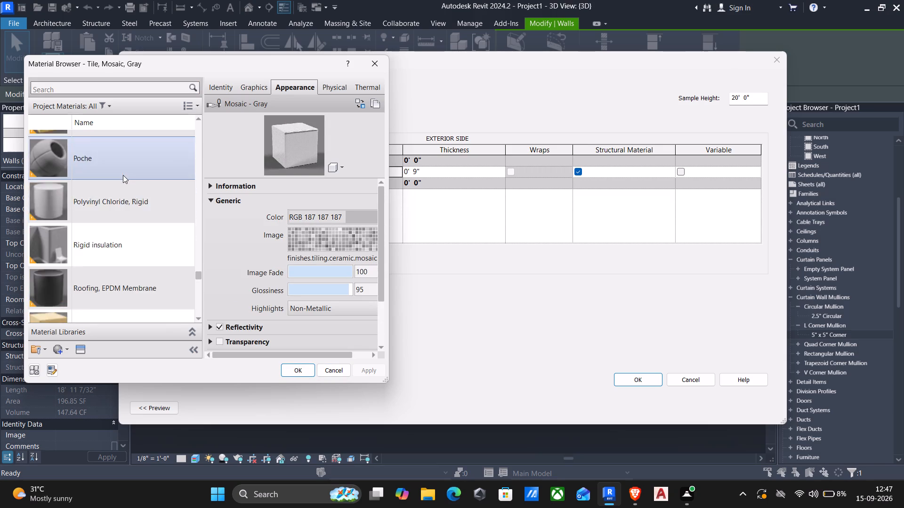
{"action": "scroll", "coordinate": [123, 175], "scroll_direction": "up", "scroll_amount": 20}
{"action": "scroll", "coordinate": [123, 175], "scroll_direction": "up", "scroll_amount": 8}
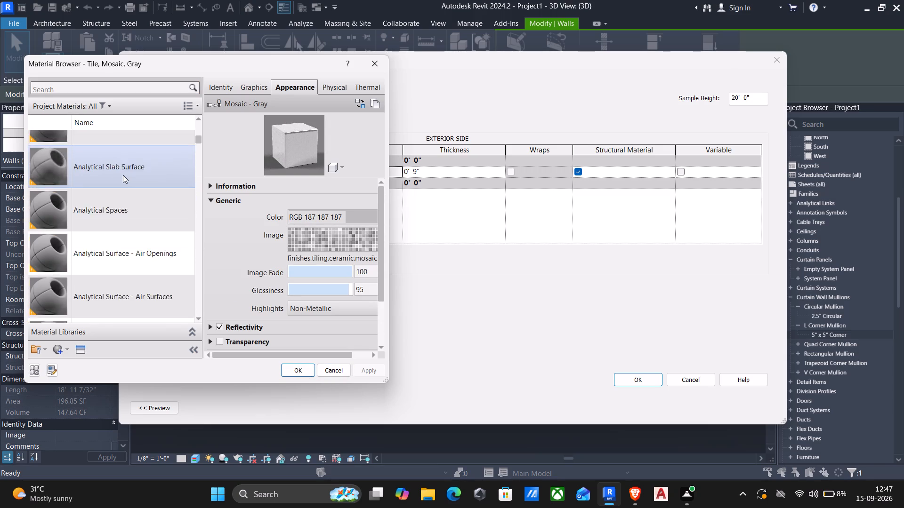
{"action": "scroll", "coordinate": [123, 175], "scroll_direction": "up", "scroll_amount": 9}
{"action": "scroll", "coordinate": [123, 175], "scroll_direction": "down", "scroll_amount": 5}
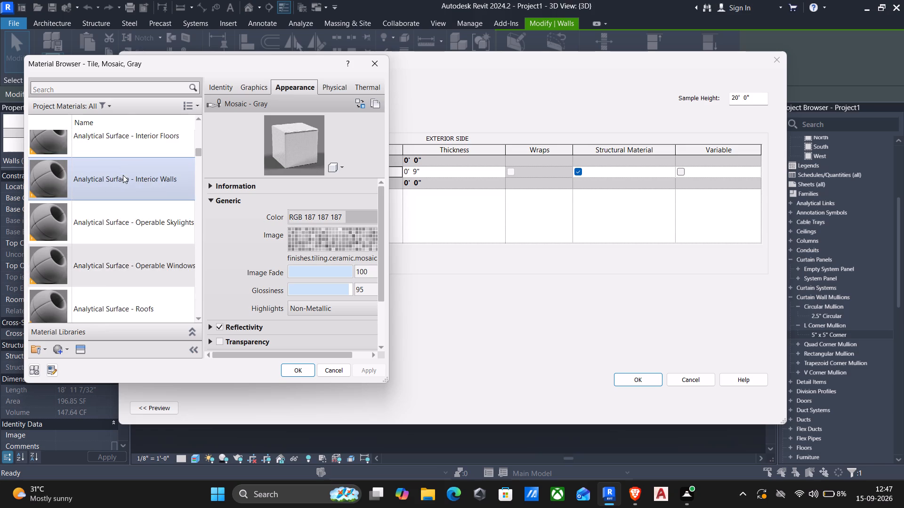
{"action": "scroll", "coordinate": [123, 175], "scroll_direction": "down", "scroll_amount": 4}
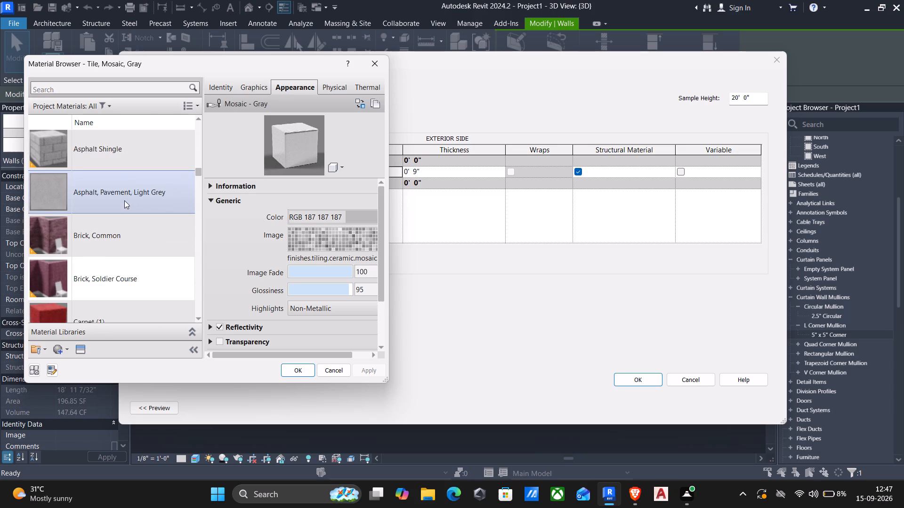
{"action": "left_click", "coordinate": [113, 197]}
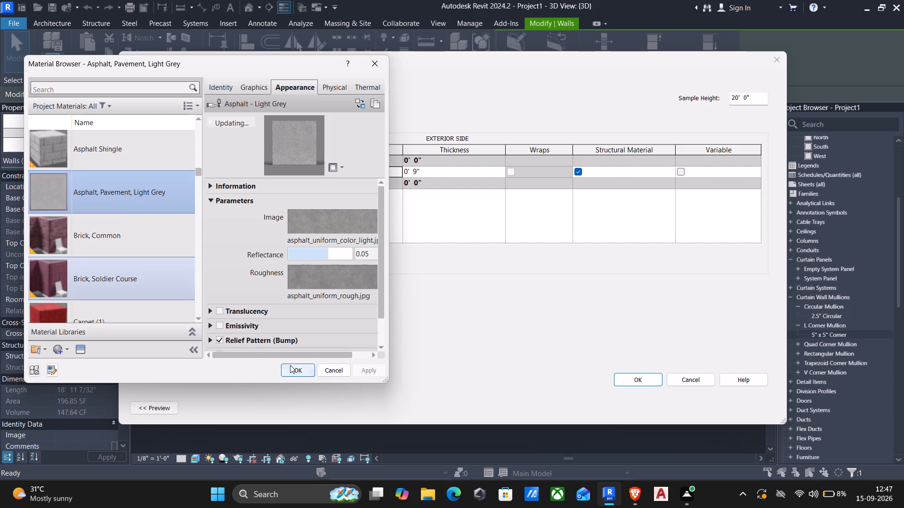
{"action": "left_click", "coordinate": [290, 365]}
{"action": "left_click", "coordinate": [634, 377]}
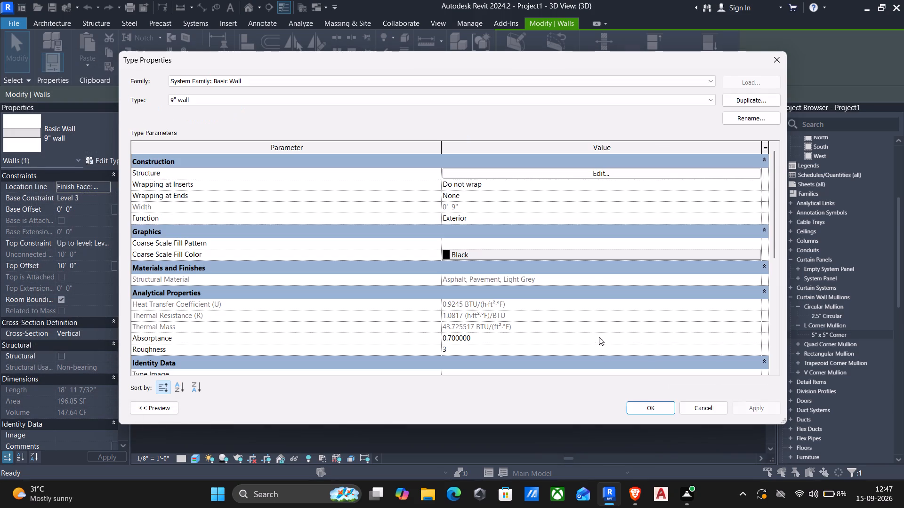
{"action": "left_click", "coordinate": [761, 405]}
{"action": "left_click", "coordinate": [652, 407]}
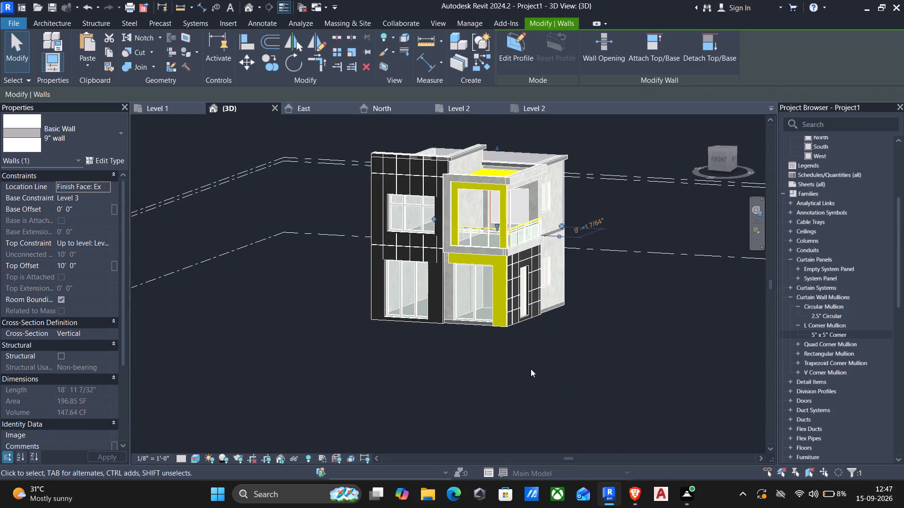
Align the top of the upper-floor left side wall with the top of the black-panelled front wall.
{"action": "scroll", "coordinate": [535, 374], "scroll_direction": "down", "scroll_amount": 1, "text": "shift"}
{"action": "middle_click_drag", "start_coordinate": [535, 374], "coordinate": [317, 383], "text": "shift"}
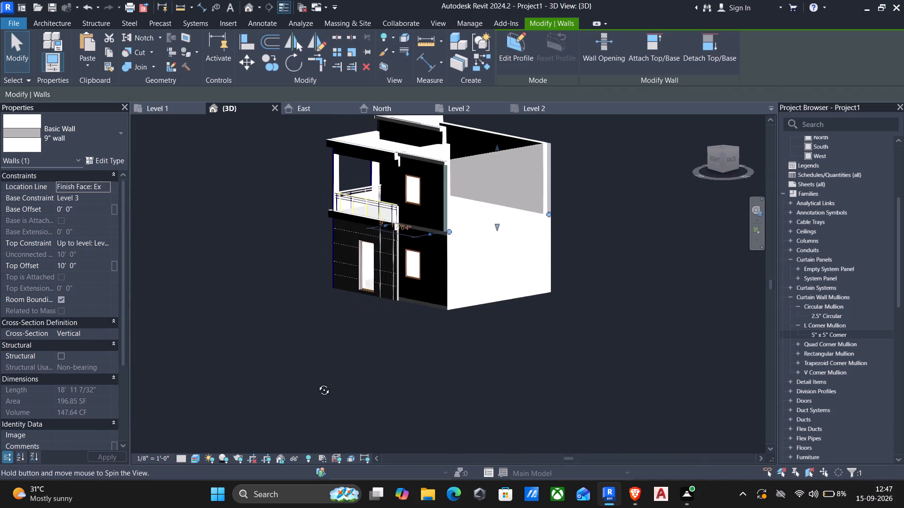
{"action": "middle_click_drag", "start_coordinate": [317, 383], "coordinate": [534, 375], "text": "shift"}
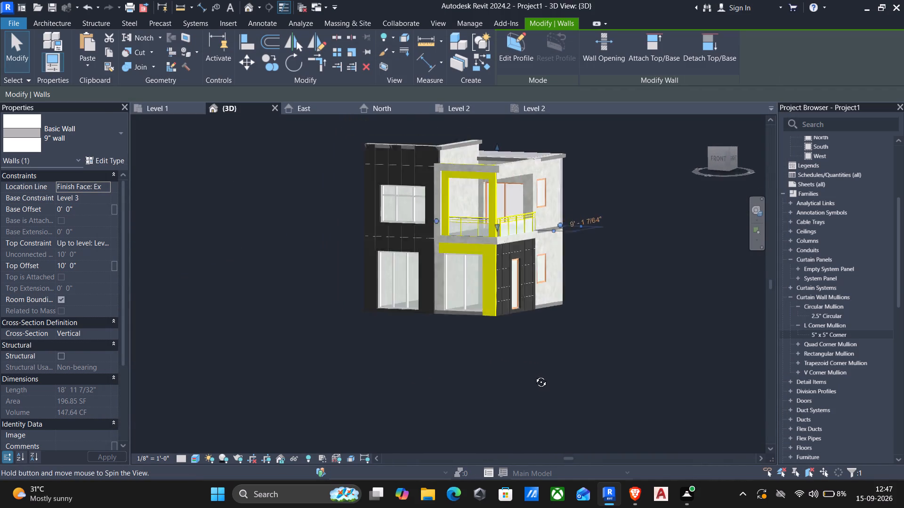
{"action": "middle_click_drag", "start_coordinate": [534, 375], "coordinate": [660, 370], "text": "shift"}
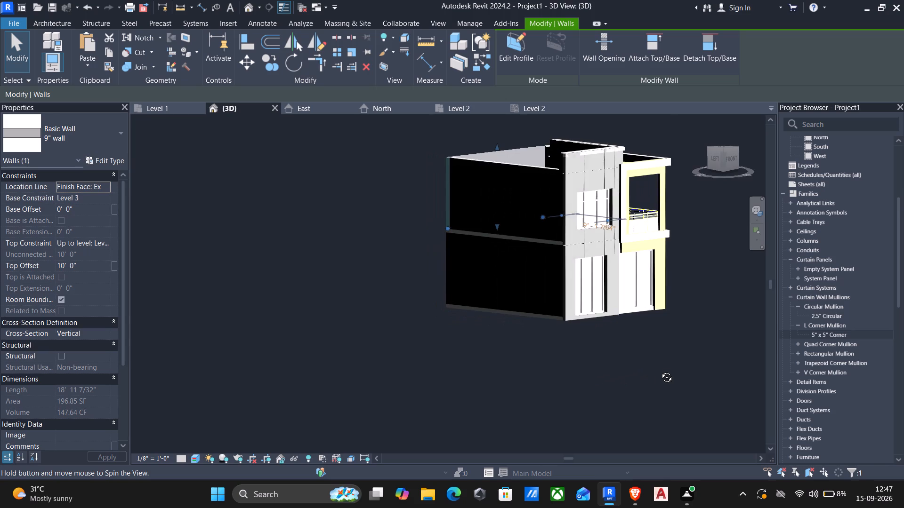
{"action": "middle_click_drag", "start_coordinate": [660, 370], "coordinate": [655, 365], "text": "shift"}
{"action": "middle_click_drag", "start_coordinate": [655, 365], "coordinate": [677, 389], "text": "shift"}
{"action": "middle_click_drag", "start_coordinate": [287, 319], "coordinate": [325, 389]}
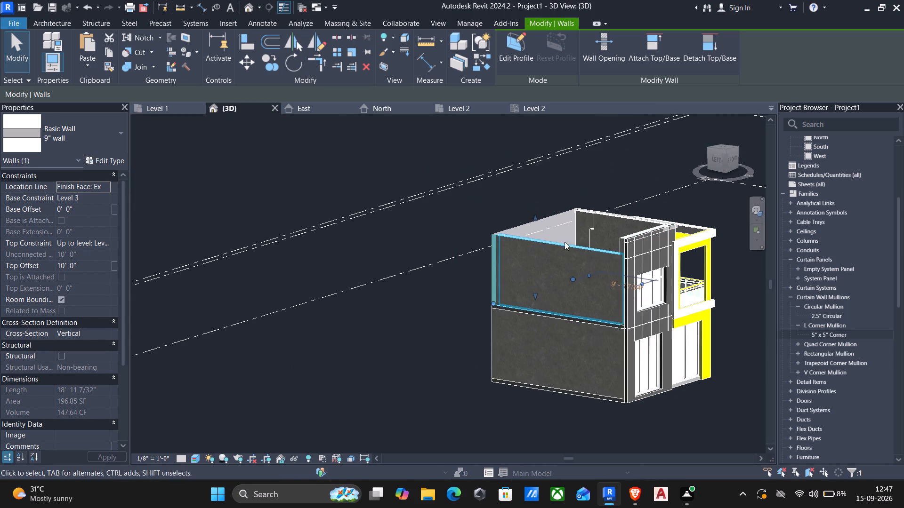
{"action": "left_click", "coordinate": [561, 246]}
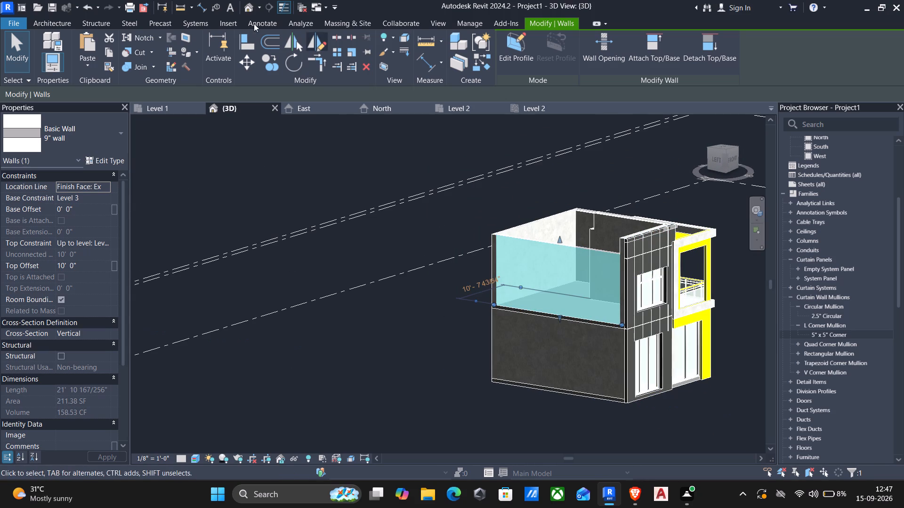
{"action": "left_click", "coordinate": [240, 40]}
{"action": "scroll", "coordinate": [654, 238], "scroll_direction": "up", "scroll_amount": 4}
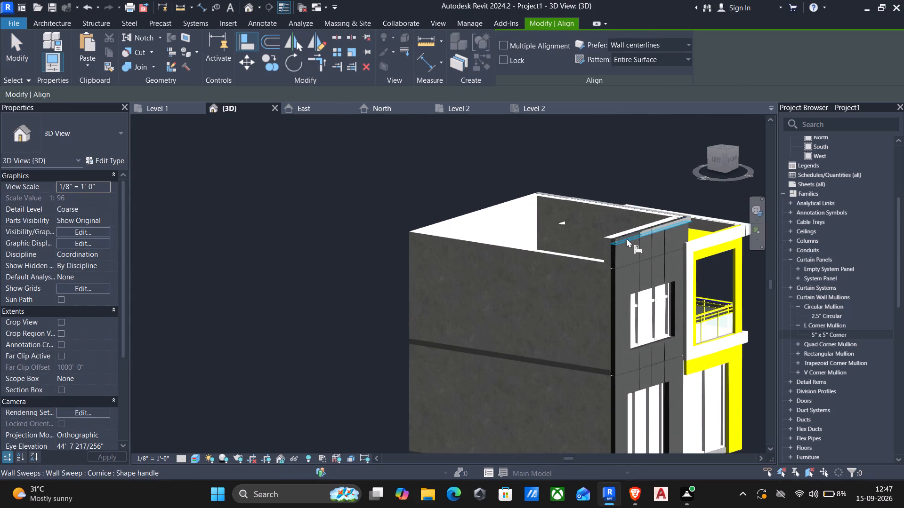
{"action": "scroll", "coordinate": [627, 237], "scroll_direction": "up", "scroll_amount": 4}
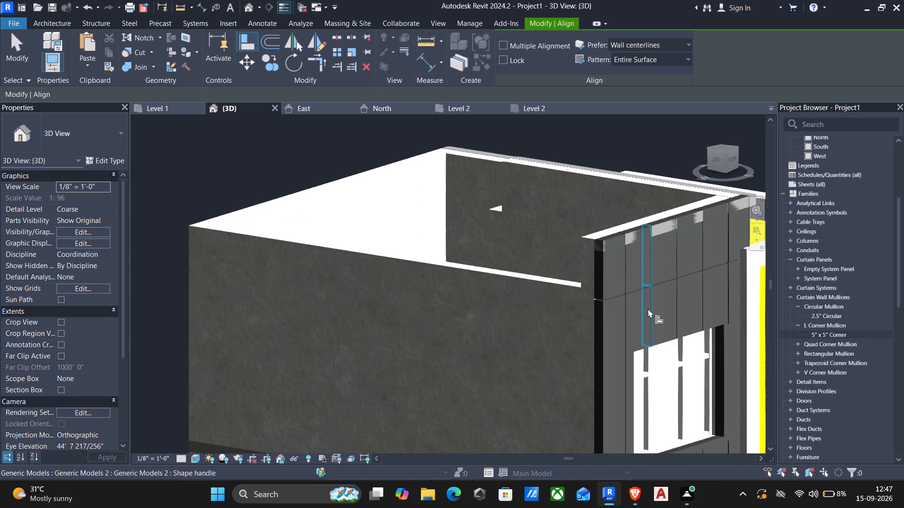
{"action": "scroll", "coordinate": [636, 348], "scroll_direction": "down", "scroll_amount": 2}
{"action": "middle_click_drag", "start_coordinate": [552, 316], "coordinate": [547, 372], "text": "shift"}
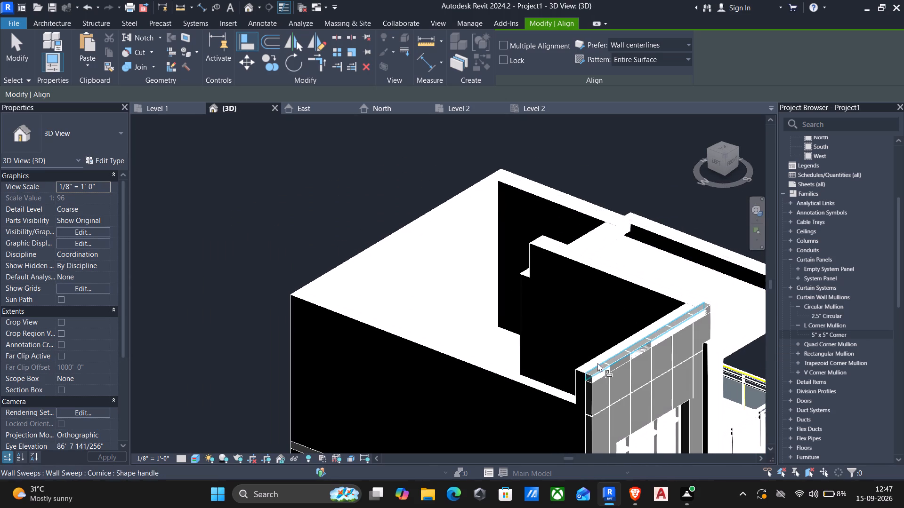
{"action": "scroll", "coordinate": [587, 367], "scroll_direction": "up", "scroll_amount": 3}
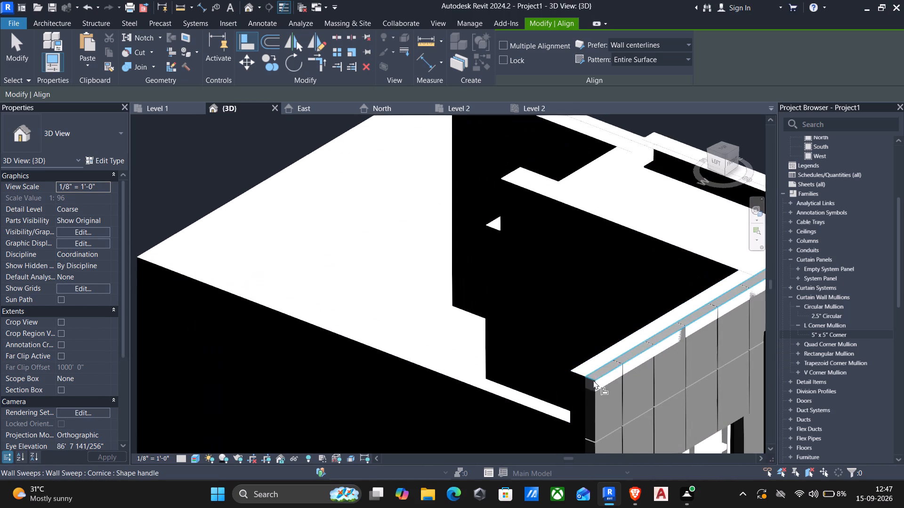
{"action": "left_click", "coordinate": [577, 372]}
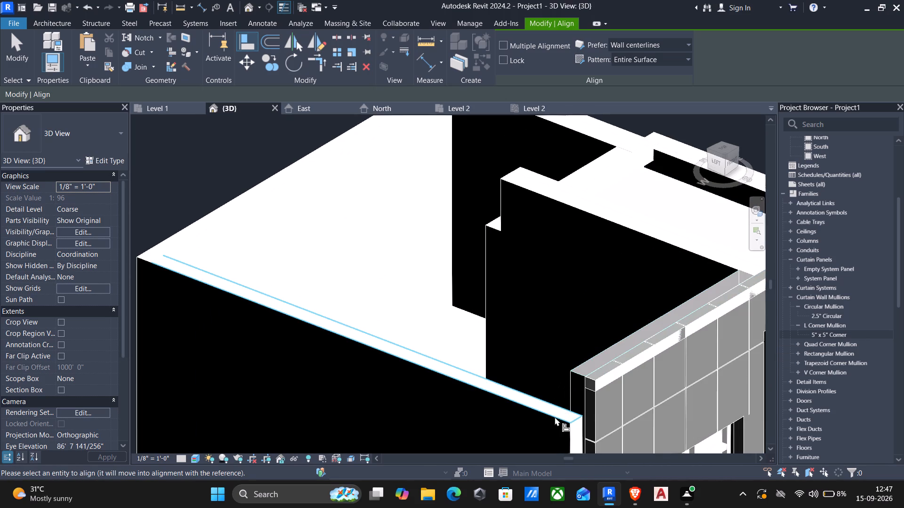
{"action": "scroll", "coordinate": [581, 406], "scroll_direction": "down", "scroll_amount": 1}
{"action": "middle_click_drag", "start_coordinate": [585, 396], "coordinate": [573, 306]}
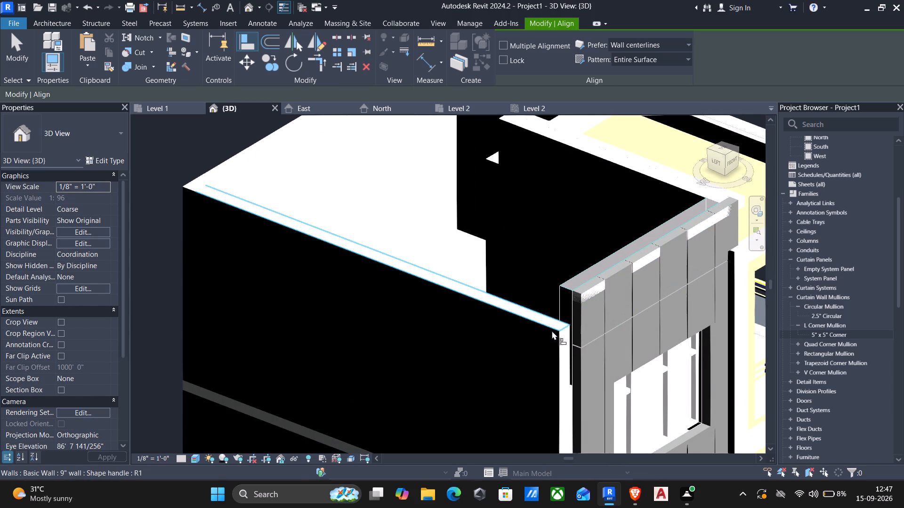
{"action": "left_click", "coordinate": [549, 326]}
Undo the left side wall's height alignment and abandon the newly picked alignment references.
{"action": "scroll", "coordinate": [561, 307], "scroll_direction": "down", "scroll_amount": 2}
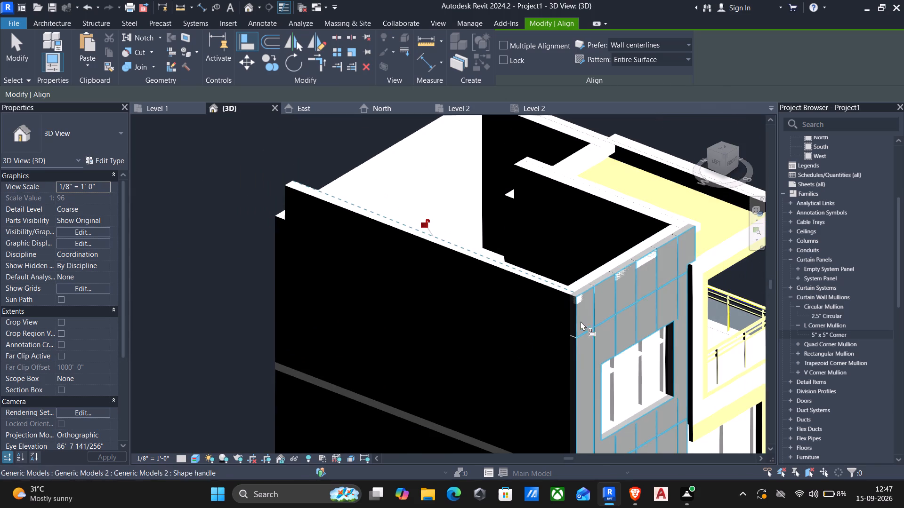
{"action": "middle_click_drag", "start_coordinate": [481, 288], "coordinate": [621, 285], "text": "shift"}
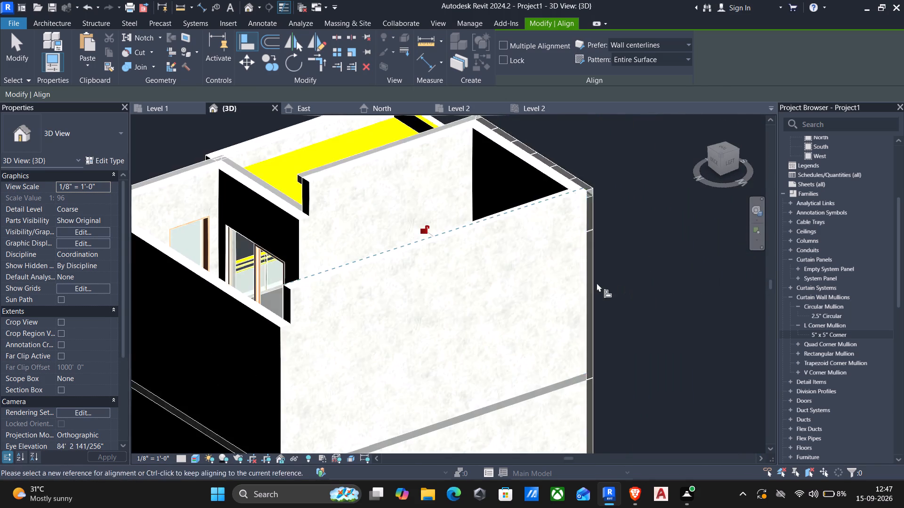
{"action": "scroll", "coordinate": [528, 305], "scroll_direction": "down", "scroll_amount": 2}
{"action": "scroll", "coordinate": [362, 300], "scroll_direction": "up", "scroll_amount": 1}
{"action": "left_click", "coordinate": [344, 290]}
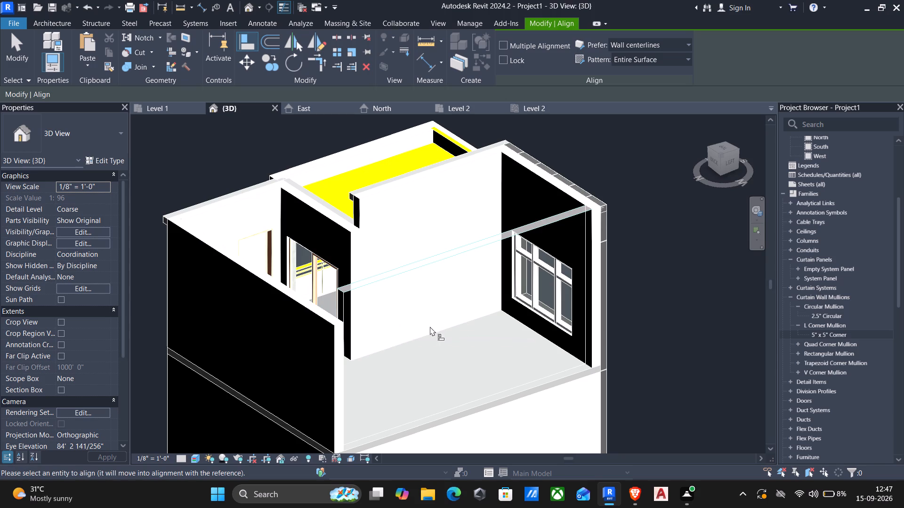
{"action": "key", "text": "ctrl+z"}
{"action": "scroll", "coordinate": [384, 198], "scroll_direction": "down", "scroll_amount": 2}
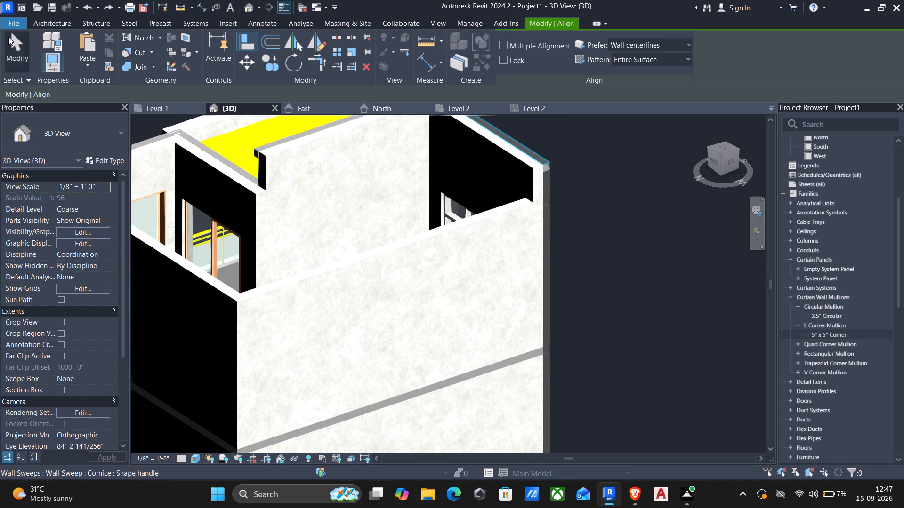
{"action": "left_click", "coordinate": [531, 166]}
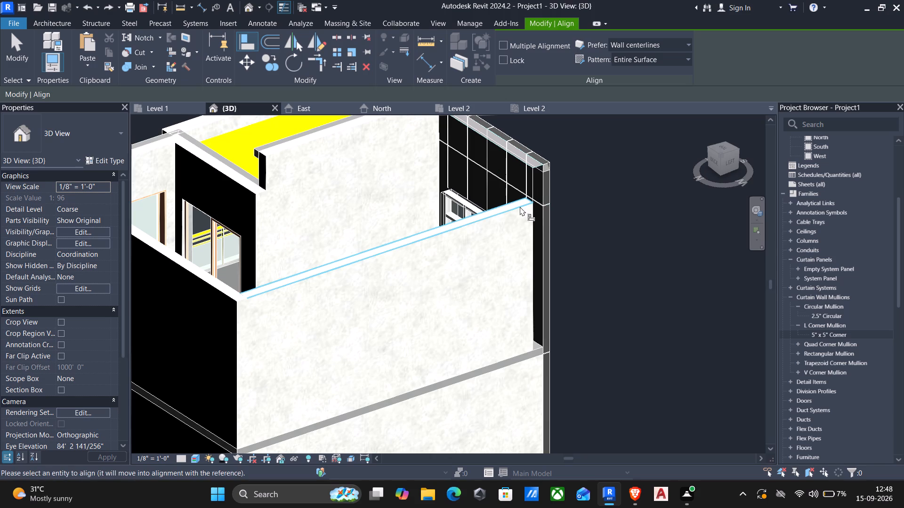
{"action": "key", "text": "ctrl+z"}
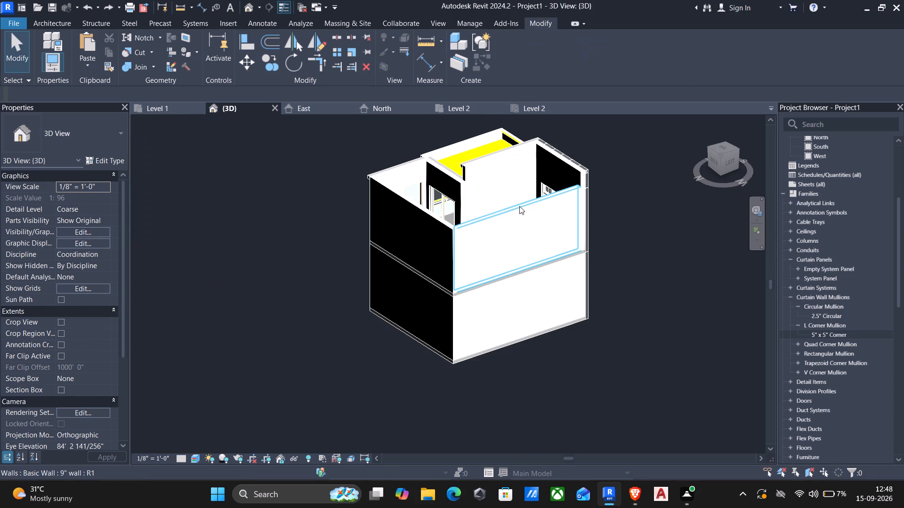
Align the top of the upper-floor left side wall with the top of the black-panelled front wall.
{"action": "middle_click_drag", "start_coordinate": [649, 281], "coordinate": [607, 299]}
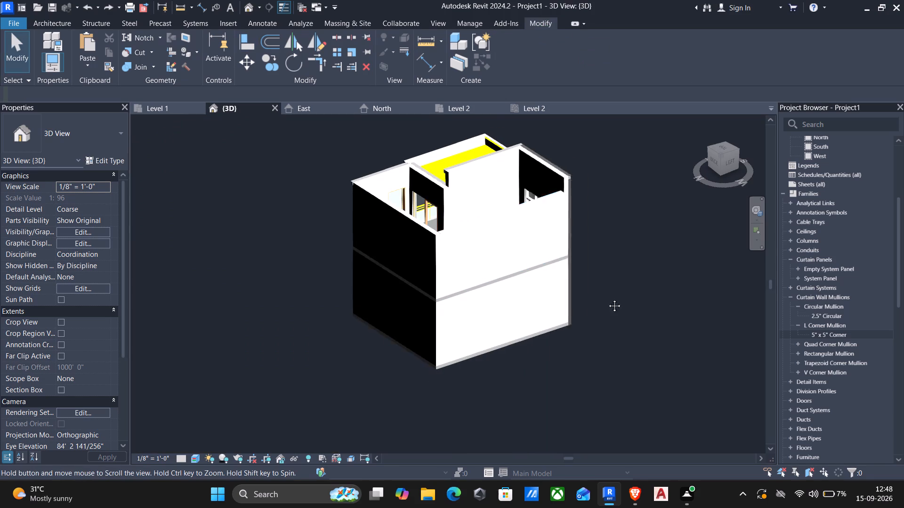
{"action": "middle_click_drag", "start_coordinate": [607, 299], "coordinate": [588, 303]}
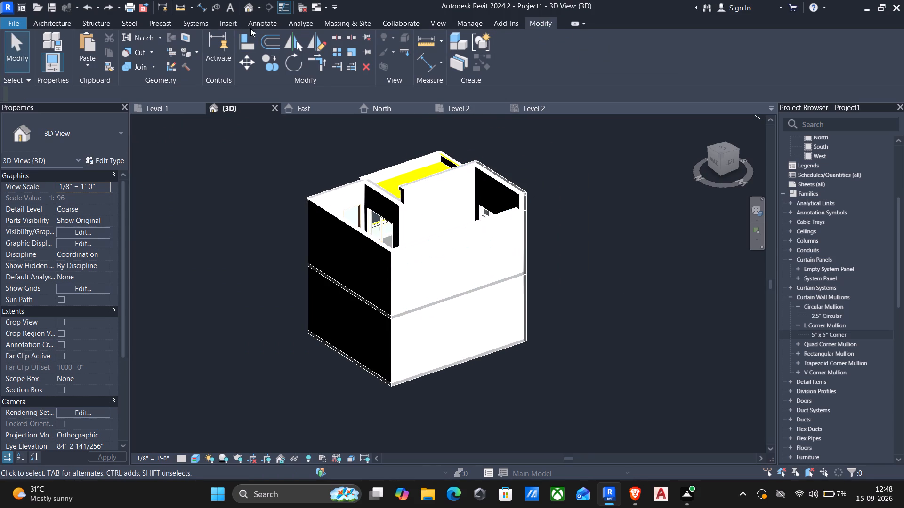
{"action": "left_click", "coordinate": [246, 41]}
{"action": "scroll", "coordinate": [538, 202], "scroll_direction": "up", "scroll_amount": 2}
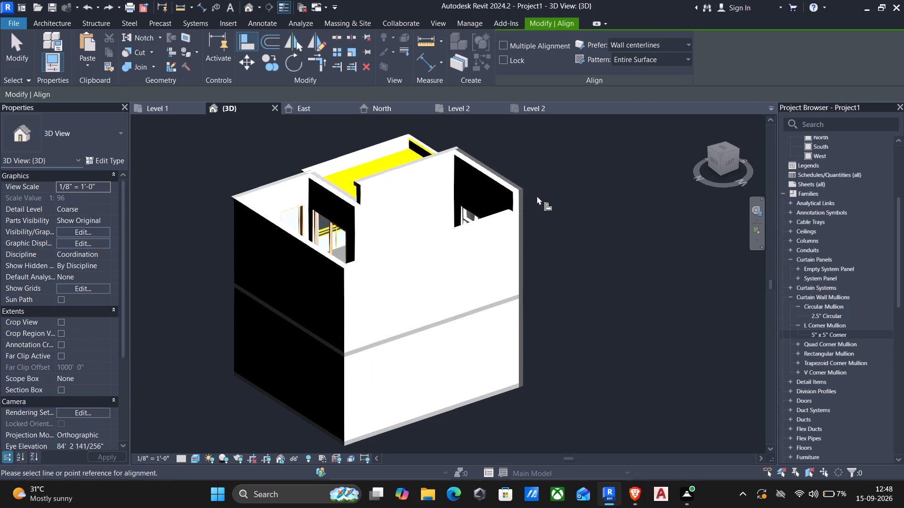
{"action": "scroll", "coordinate": [520, 190], "scroll_direction": "up", "scroll_amount": 4}
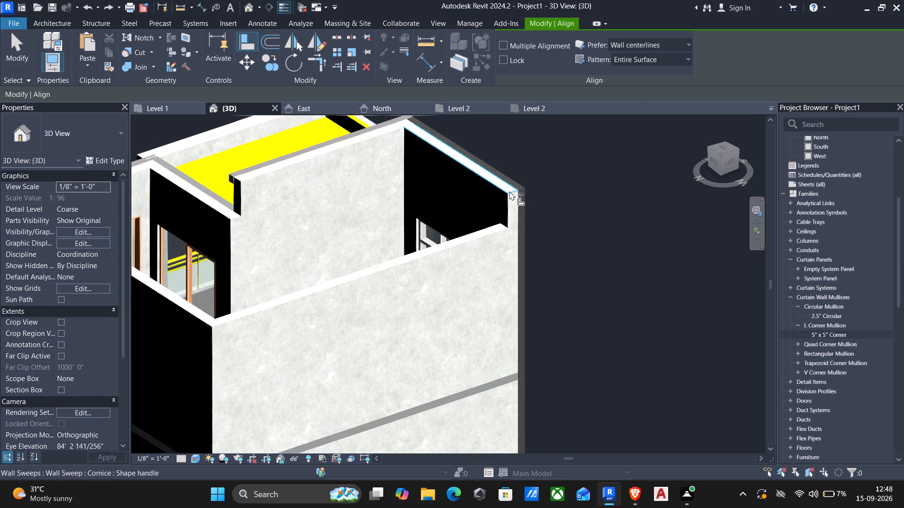
{"action": "left_click", "coordinate": [509, 191]}
{"action": "left_click", "coordinate": [500, 230]}
{"action": "scroll", "coordinate": [430, 238], "scroll_direction": "down", "scroll_amount": 3}
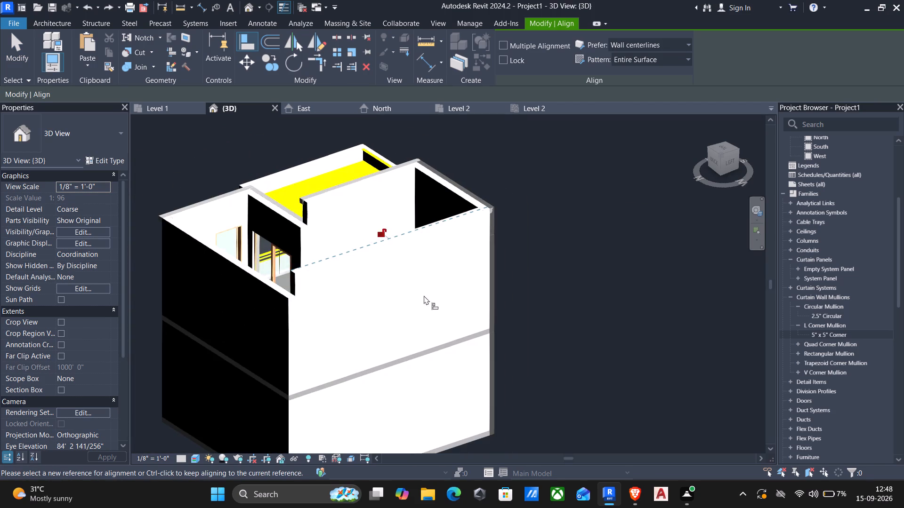
{"action": "middle_click_drag", "start_coordinate": [423, 303], "coordinate": [546, 305]}
{"action": "key", "text": "Escape"}
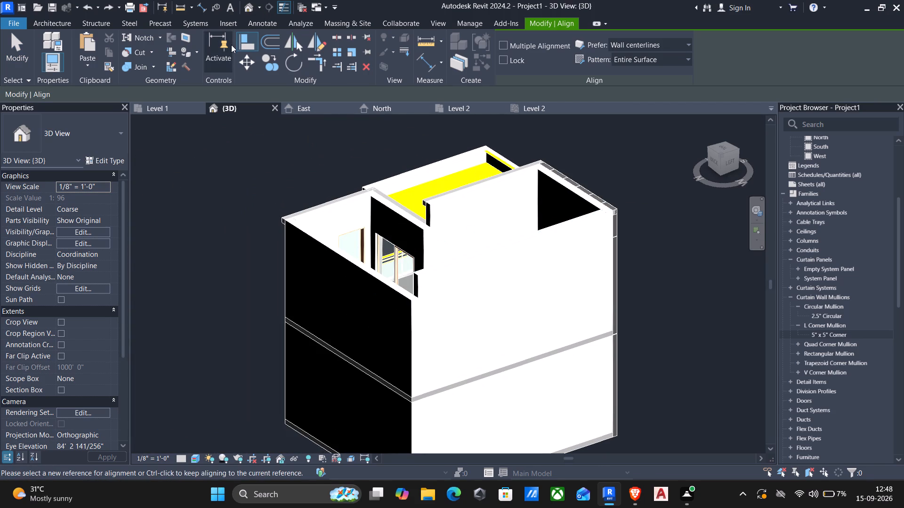
Align the top of the upper-floor rear wall with the top of the left side wall.
{"action": "left_click", "coordinate": [248, 42]}
{"action": "scroll", "coordinate": [449, 288], "scroll_direction": "up", "scroll_amount": 3}
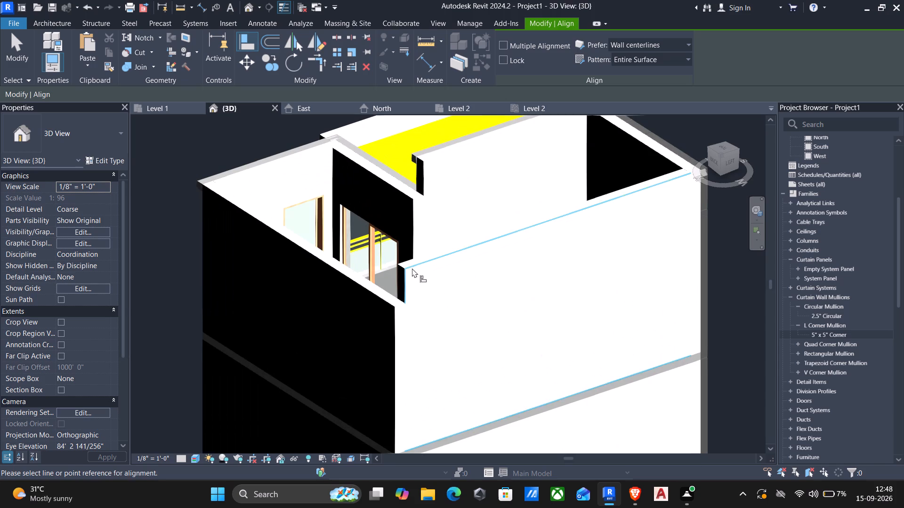
{"action": "left_click", "coordinate": [409, 265]}
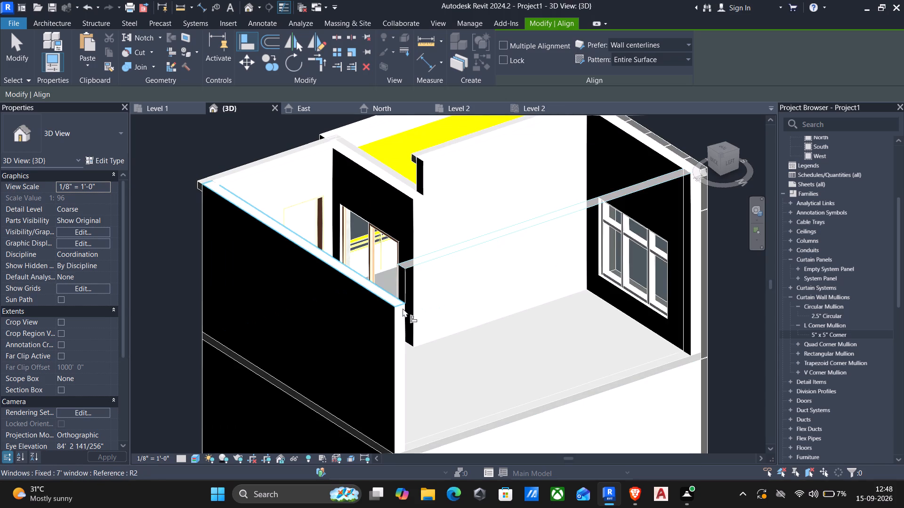
{"action": "left_click", "coordinate": [395, 303]}
{"action": "scroll", "coordinate": [393, 313], "scroll_direction": "down", "scroll_amount": 2}
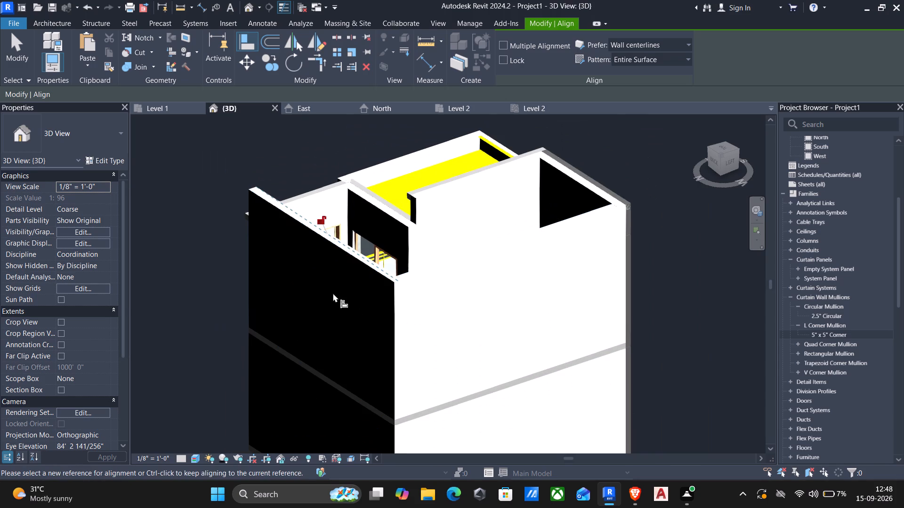
{"action": "middle_click_drag", "start_coordinate": [402, 216], "coordinate": [662, 210], "text": "shift"}
{"action": "scroll", "coordinate": [362, 289], "scroll_direction": "down", "scroll_amount": 2}
{"action": "middle_click_drag", "start_coordinate": [406, 312], "coordinate": [481, 281]}
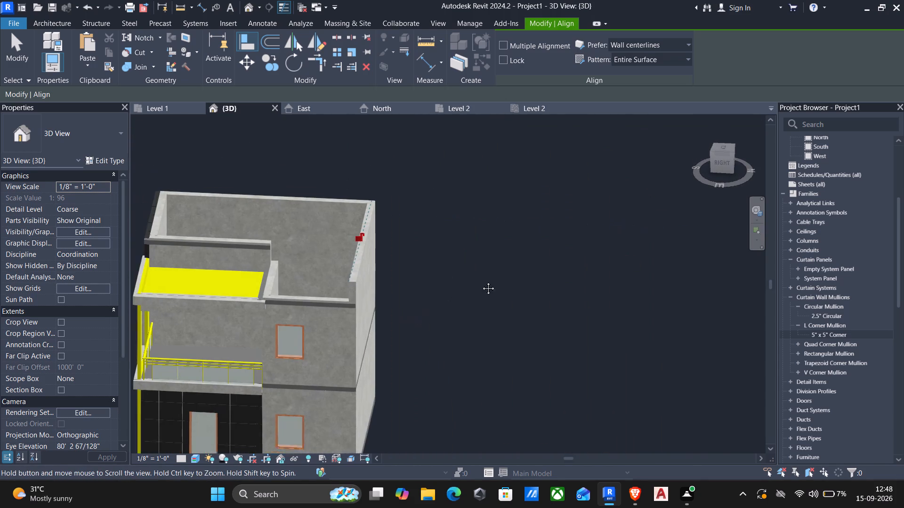
{"action": "middle_click_drag", "start_coordinate": [481, 281], "coordinate": [524, 261]}
{"action": "key", "text": "Escape"}
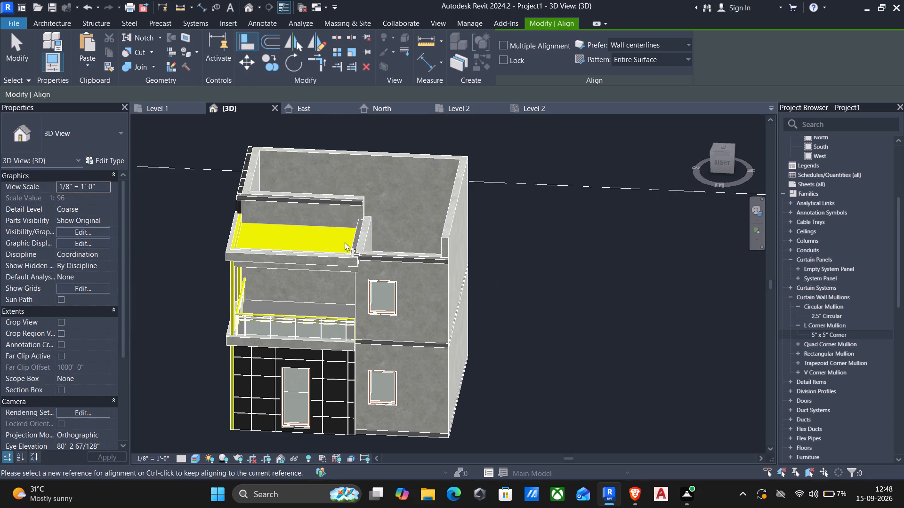
Align the top of the short wall beside the yellow balcony roof with the higher corniced parapet adjoining it.
{"action": "scroll", "coordinate": [353, 196], "scroll_direction": "up", "scroll_amount": 4}
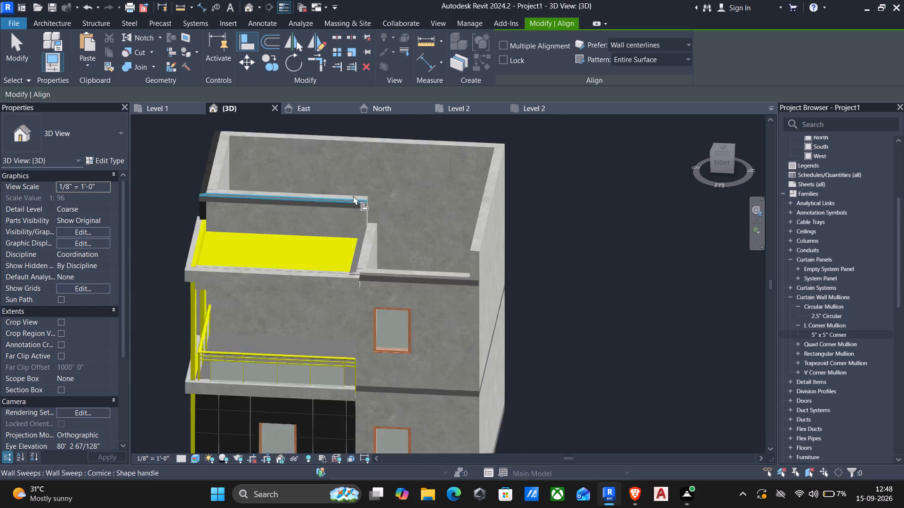
{"action": "scroll", "coordinate": [365, 202], "scroll_direction": "up", "scroll_amount": 3}
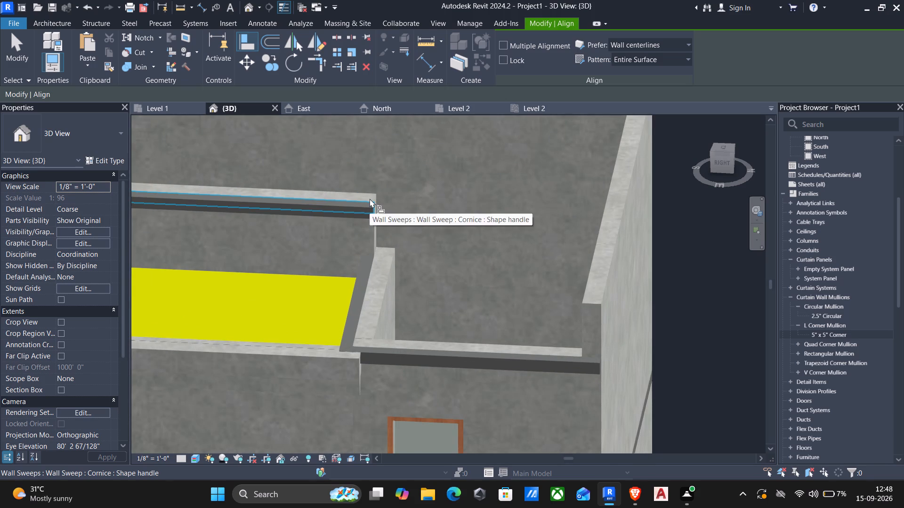
{"action": "scroll", "coordinate": [368, 195], "scroll_direction": "up", "scroll_amount": 1}
{"action": "left_click", "coordinate": [368, 195]}
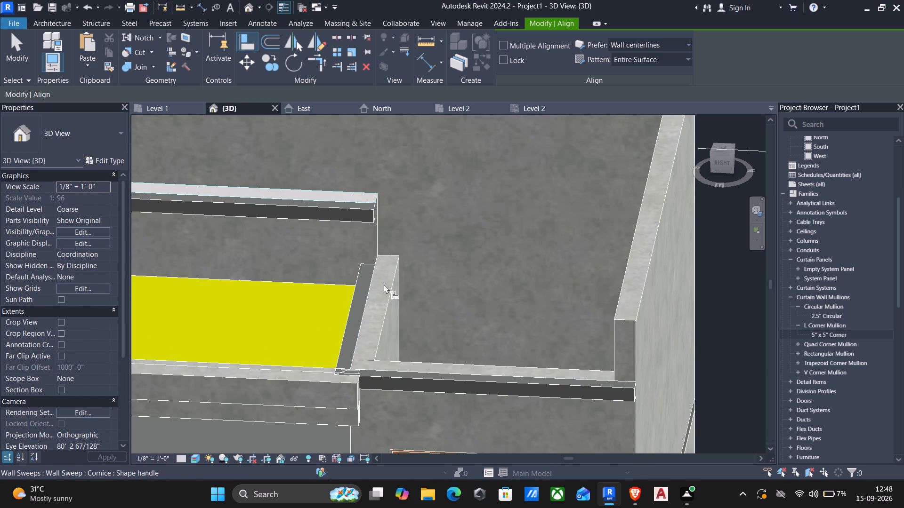
{"action": "left_click", "coordinate": [389, 289]}
{"action": "scroll", "coordinate": [412, 332], "scroll_direction": "down", "scroll_amount": 2}
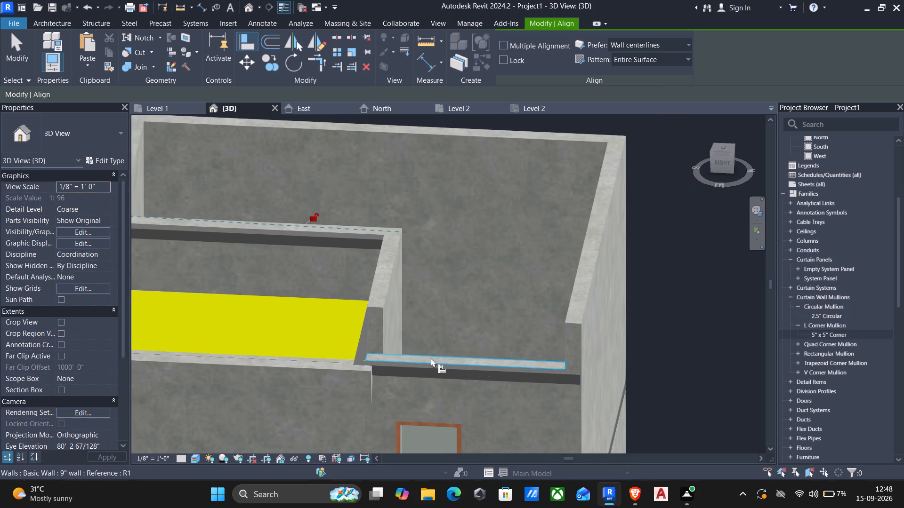
{"action": "key", "text": "Escape"}
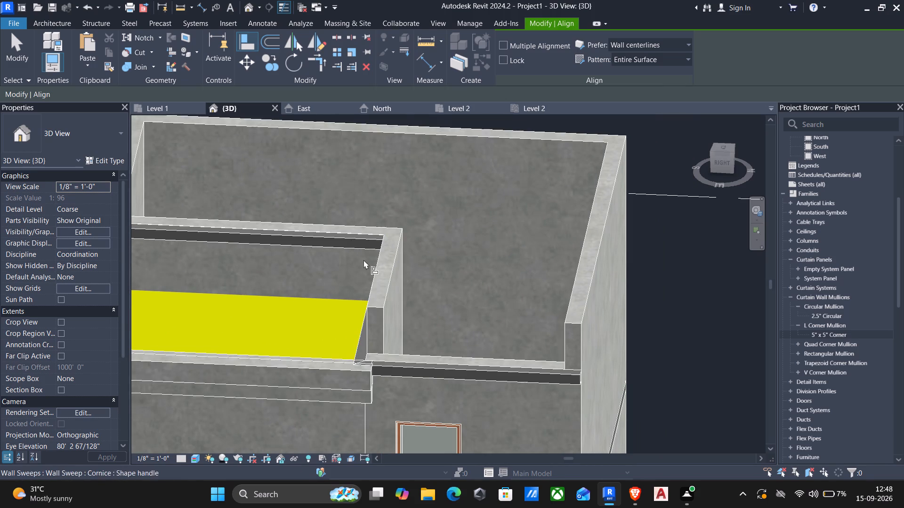
Align the top of the right side wall above the upper window with the top of the rear wall.
{"action": "left_click", "coordinate": [250, 46]}
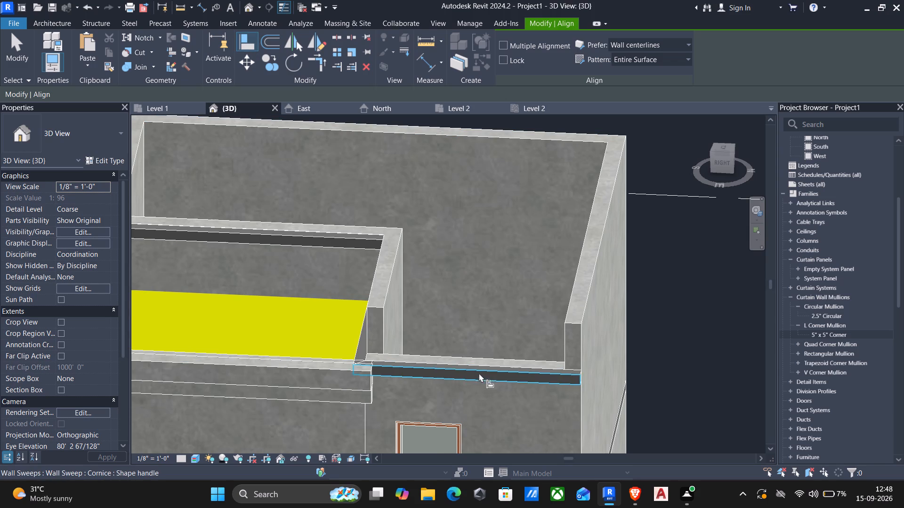
{"action": "left_click", "coordinate": [573, 320]}
{"action": "left_click", "coordinate": [530, 359]}
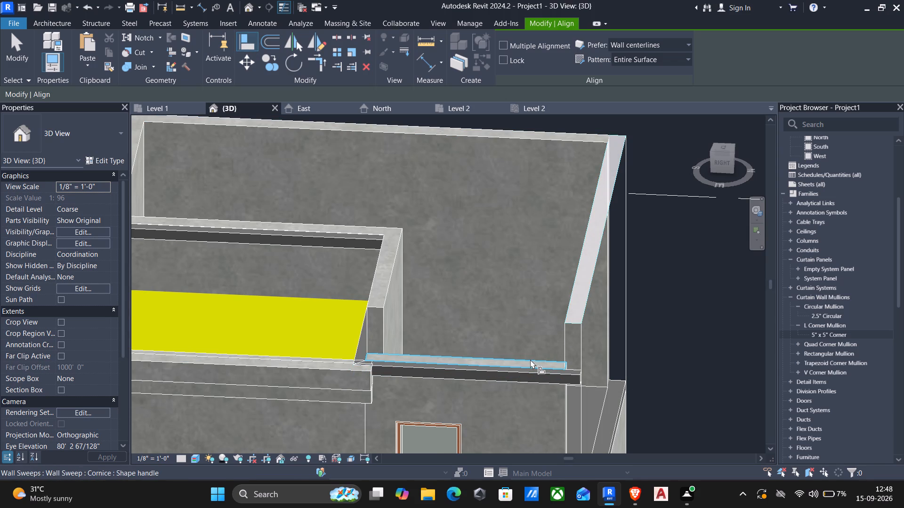
Add wall sweeps matching the existing parapet Cornice along the tops of the recessed wall behind the yellow balcony roof and the right side wall.
{"action": "scroll", "coordinate": [518, 349], "scroll_direction": "down", "scroll_amount": 2}
{"action": "key", "text": "Escape"}
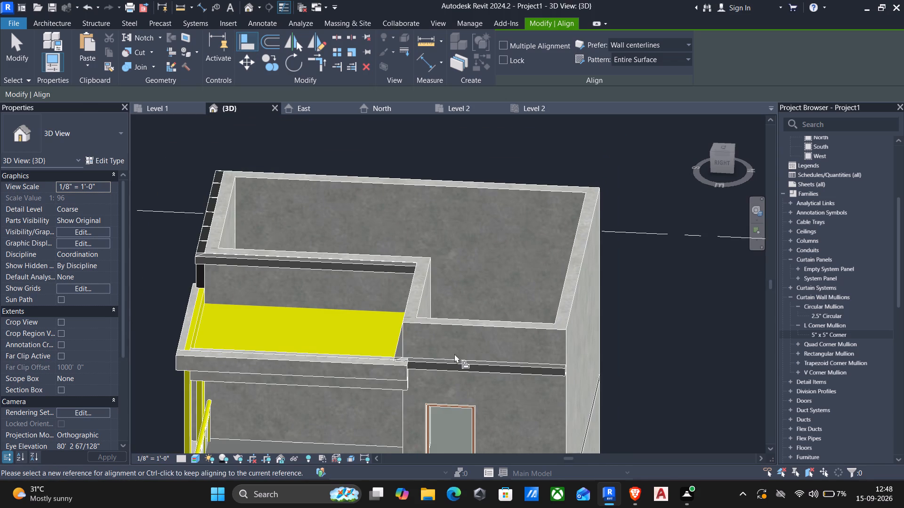
{"action": "middle_click_drag", "start_coordinate": [408, 353], "coordinate": [589, 261], "text": "shift"}
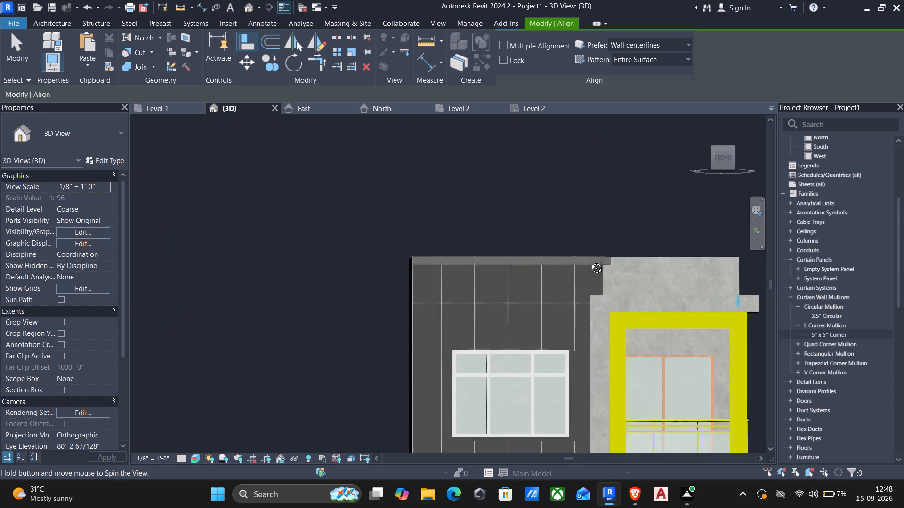
{"action": "middle_click_drag", "start_coordinate": [589, 261], "coordinate": [510, 278], "text": "shift"}
{"action": "scroll", "coordinate": [489, 272], "scroll_direction": "up", "scroll_amount": 3}
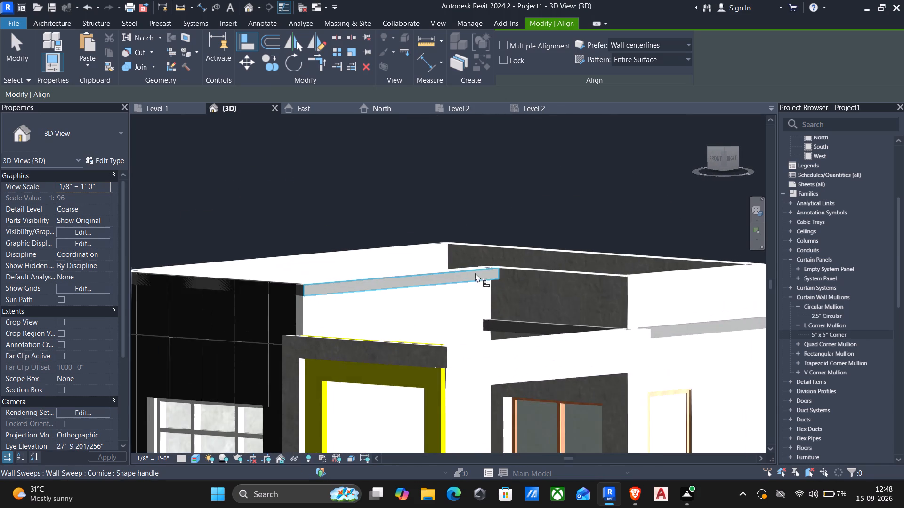
{"action": "key", "text": "Escape"}
{"action": "left_click", "coordinate": [433, 283]}
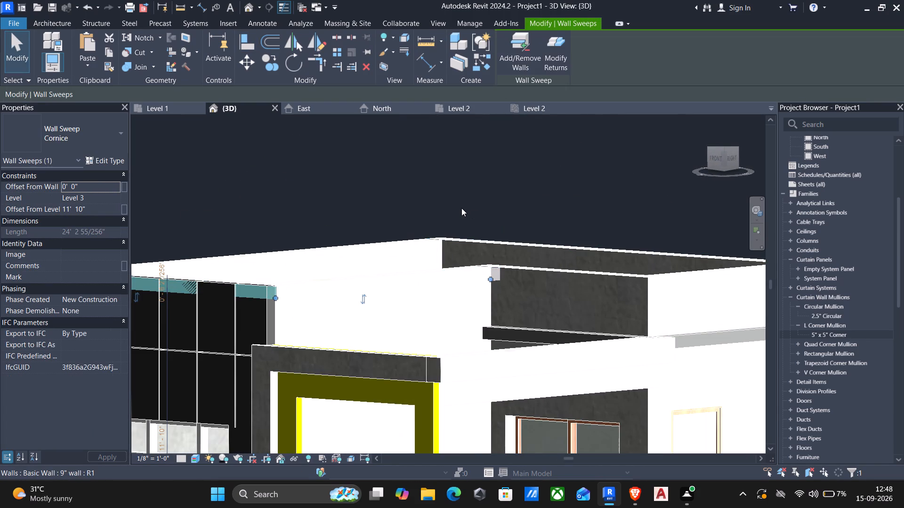
{"action": "type", "text": "cs"}
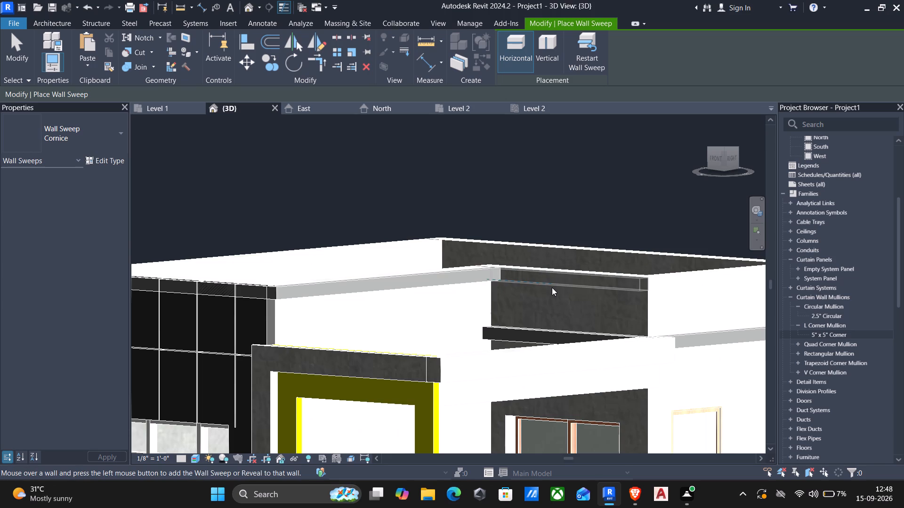
{"action": "left_click", "coordinate": [552, 284]}
{"action": "scroll", "coordinate": [558, 288], "scroll_direction": "down", "scroll_amount": 1}
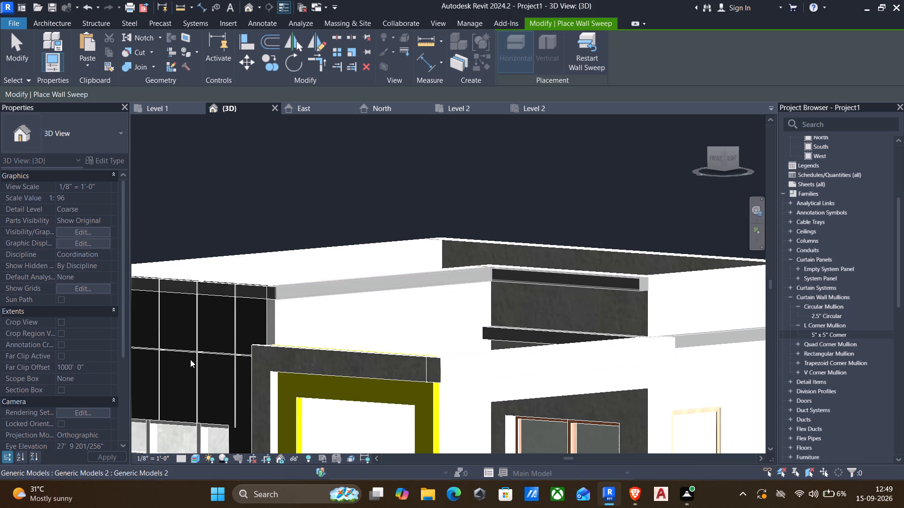
{"action": "middle_click_drag", "start_coordinate": [625, 372], "coordinate": [579, 377], "text": "shift"}
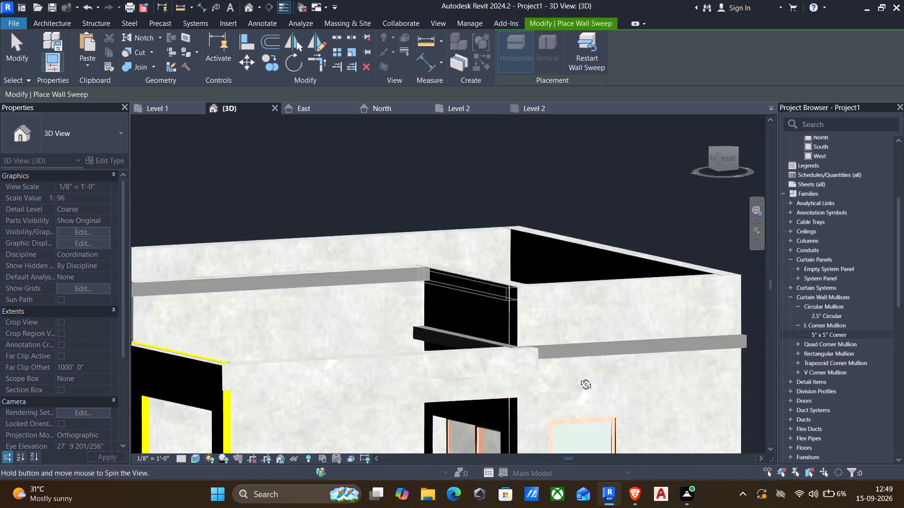
{"action": "middle_click_drag", "start_coordinate": [579, 377], "coordinate": [525, 384], "text": "shift"}
{"action": "left_click", "coordinate": [441, 287]}
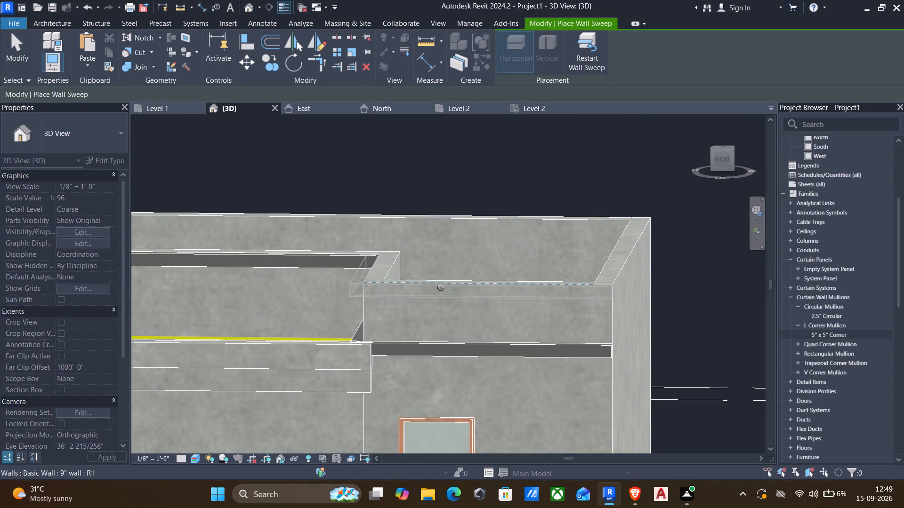
Extend the Cornice wall sweep placement to the top of the upper-floor left side wall.
{"action": "middle_click_drag", "start_coordinate": [541, 362], "coordinate": [432, 376], "text": "shift"}
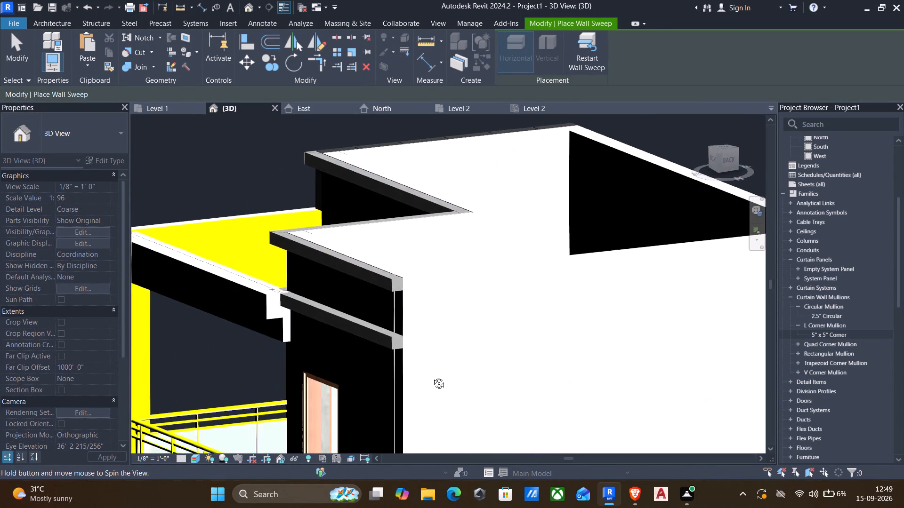
{"action": "middle_click_drag", "start_coordinate": [432, 376], "coordinate": [431, 376], "text": "shift"}
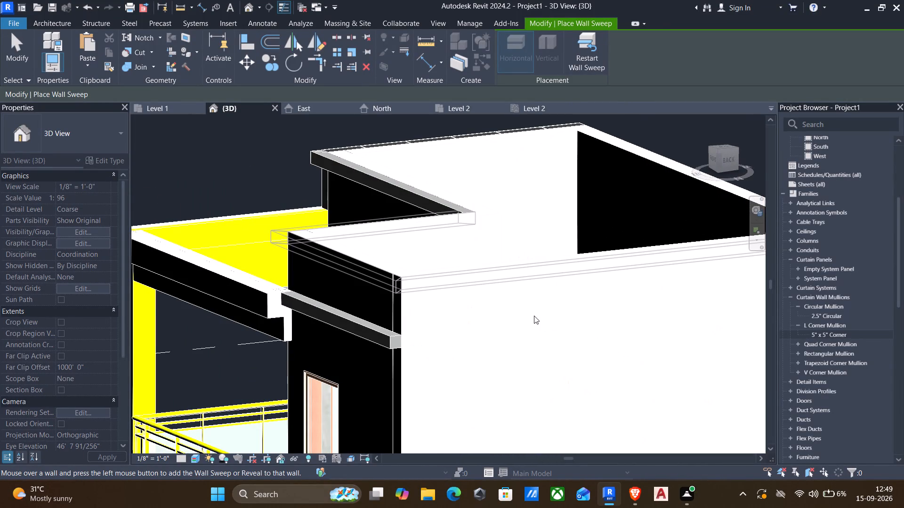
{"action": "middle_click_drag", "start_coordinate": [548, 312], "coordinate": [415, 319], "text": "shift"}
{"action": "scroll", "coordinate": [385, 320], "scroll_direction": "down", "scroll_amount": 1}
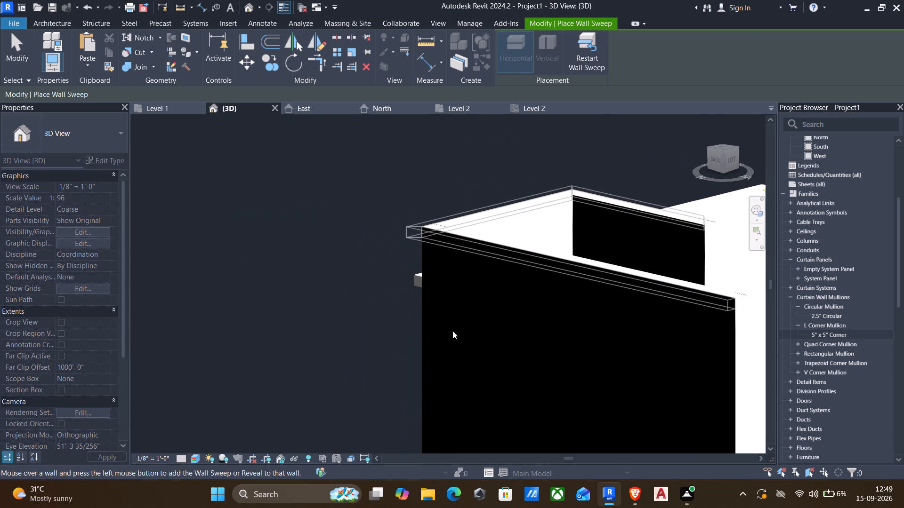
{"action": "middle_click_drag", "start_coordinate": [484, 323], "coordinate": [258, 310]}
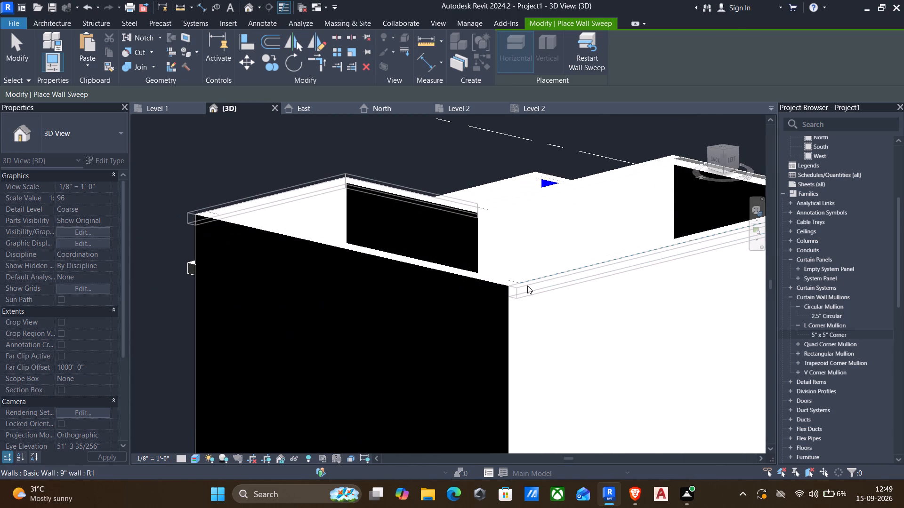
{"action": "left_click", "coordinate": [526, 286]}
{"action": "scroll", "coordinate": [549, 310], "scroll_direction": "down", "scroll_amount": 1}
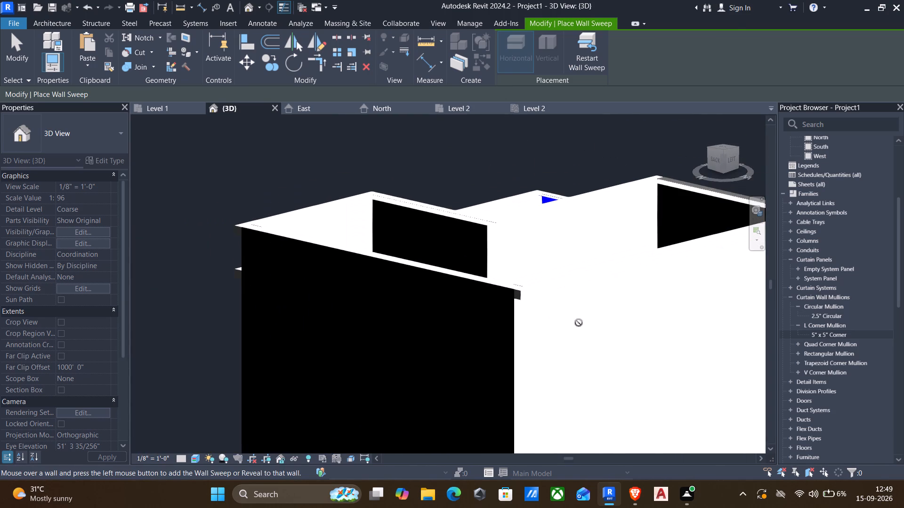
{"action": "left_click_drag", "start_coordinate": [579, 323], "coordinate": [541, 326], "text": "shift"}
{"action": "middle_click_drag", "start_coordinate": [579, 323], "coordinate": [464, 333], "text": "shift"}
{"action": "scroll", "coordinate": [452, 334], "scroll_direction": "down", "scroll_amount": 3}
Delete the lower cornice band crossing the recessed wall and the right side wall above the upper window.
{"action": "middle_click_drag", "start_coordinate": [580, 322], "coordinate": [404, 322], "text": "shift"}
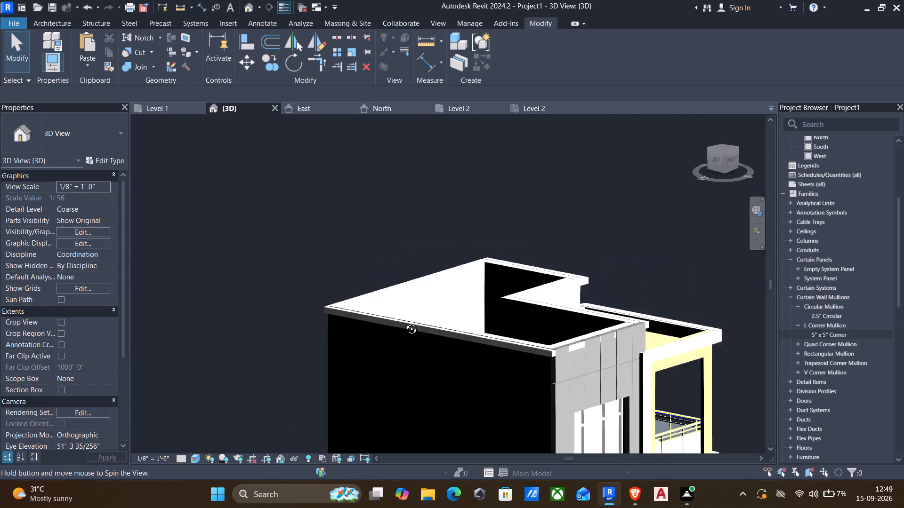
{"action": "middle_click_drag", "start_coordinate": [404, 322], "coordinate": [261, 286], "text": "shift"}
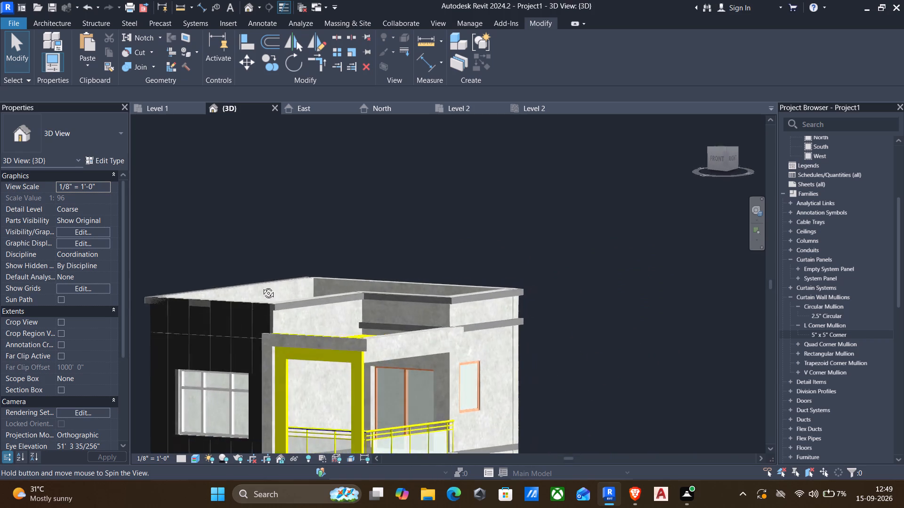
{"action": "middle_click_drag", "start_coordinate": [261, 286], "coordinate": [368, 318], "text": "shift"}
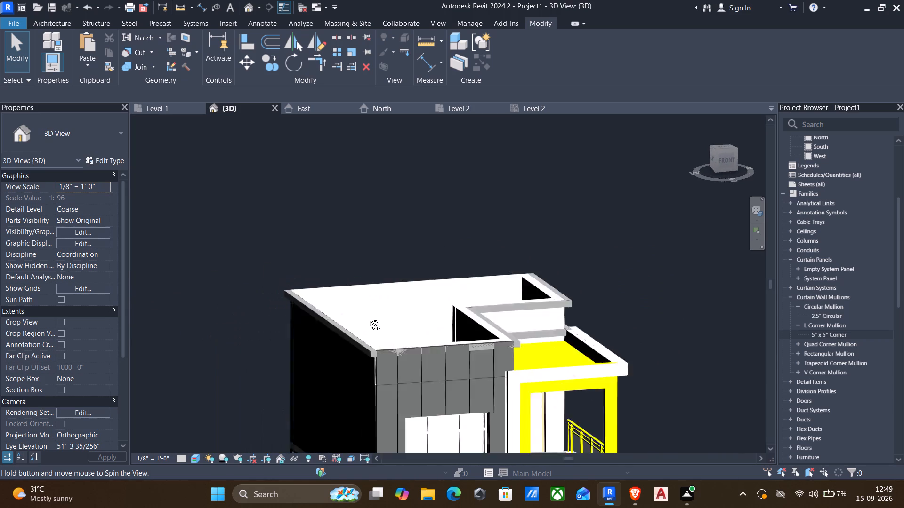
{"action": "middle_click_drag", "start_coordinate": [368, 318], "coordinate": [217, 281], "text": "shift"}
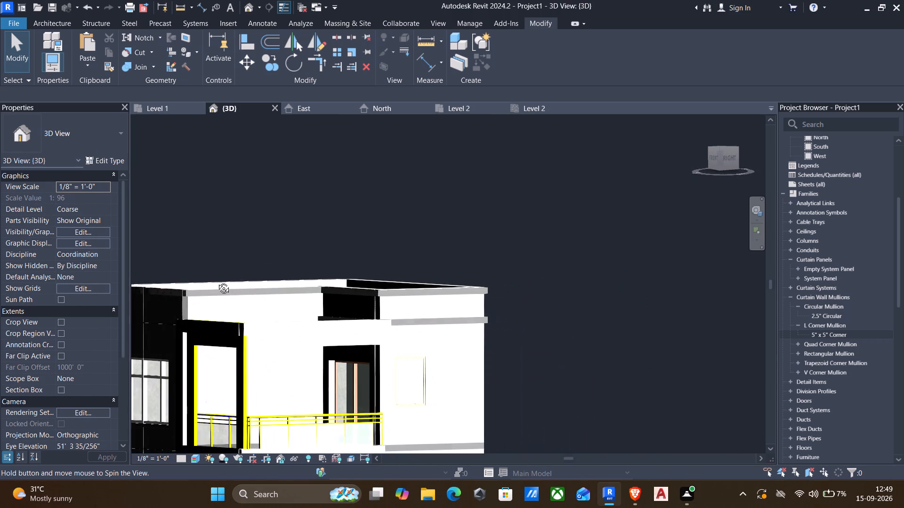
{"action": "middle_click_drag", "start_coordinate": [217, 281], "coordinate": [216, 282], "text": "shift"}
{"action": "key", "text": "Escape"}
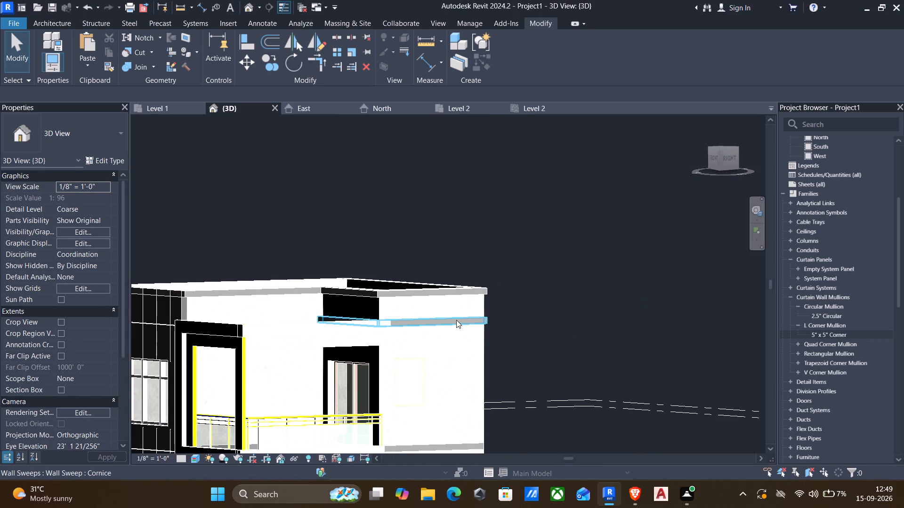
{"action": "left_click", "coordinate": [456, 320]}
{"action": "key", "text": "Delete"}
Examine the upper-floor parapets, top cornices and balcony roof of the house from several angles.
{"action": "scroll", "coordinate": [407, 341], "scroll_direction": "down", "scroll_amount": 1}
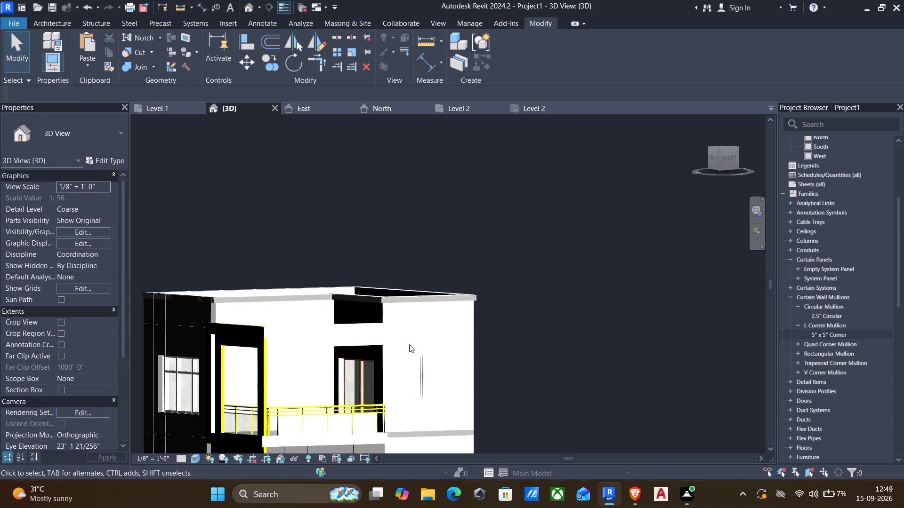
{"action": "middle_click_drag", "start_coordinate": [412, 345], "coordinate": [481, 375], "text": "shift"}
{"action": "scroll", "coordinate": [440, 391], "scroll_direction": "down", "scroll_amount": 1, "text": "shift"}
{"action": "scroll", "coordinate": [479, 377], "scroll_direction": "down", "scroll_amount": 1}
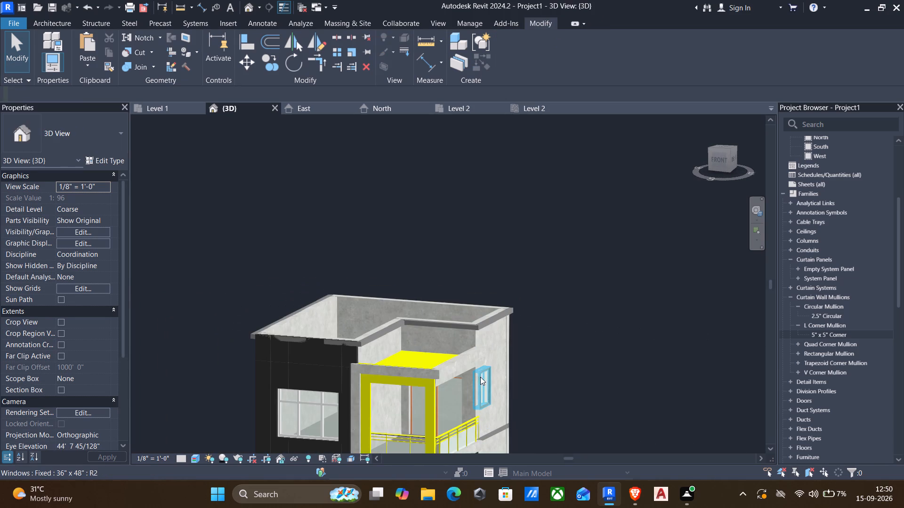
{"action": "middle_click_drag", "start_coordinate": [475, 376], "coordinate": [514, 356]}
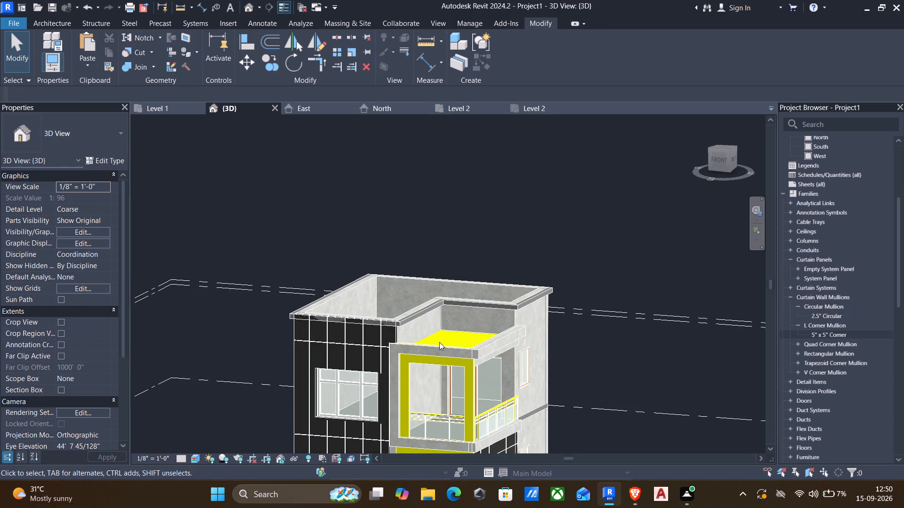
{"action": "scroll", "coordinate": [420, 317], "scroll_direction": "up", "scroll_amount": 8}
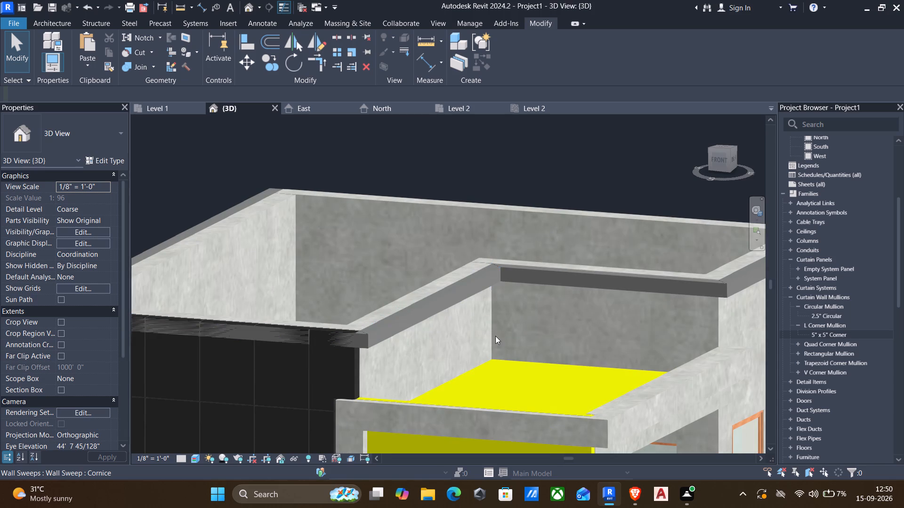
{"action": "middle_click_drag", "start_coordinate": [469, 308], "coordinate": [456, 304], "text": "shift"}
{"action": "scroll", "coordinate": [432, 305], "scroll_direction": "down", "scroll_amount": 2}
{"action": "middle_click_drag", "start_coordinate": [437, 313], "coordinate": [423, 295], "text": "shift"}
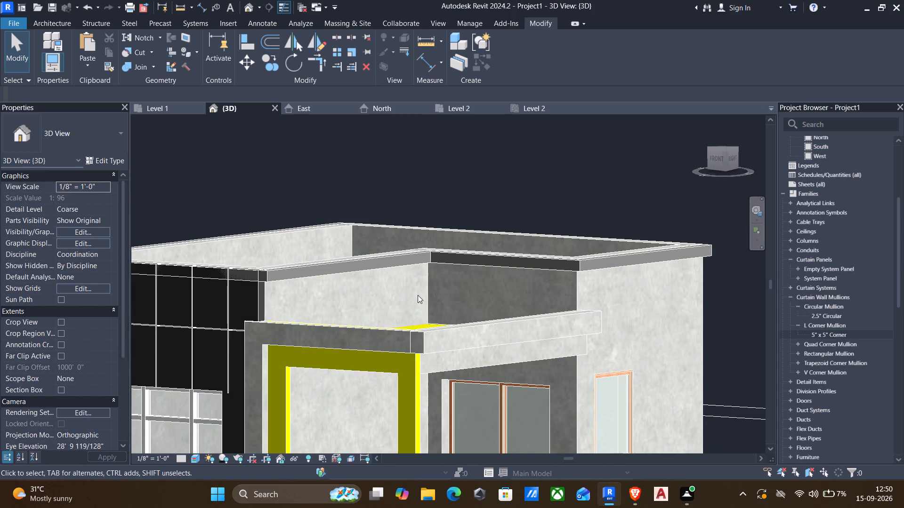
{"action": "scroll", "coordinate": [394, 289], "scroll_direction": "down", "scroll_amount": 1}
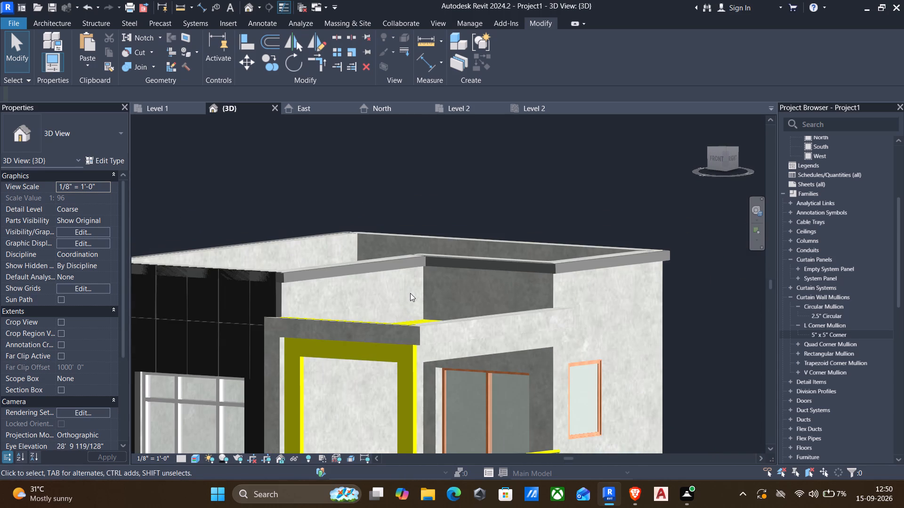
{"action": "scroll", "coordinate": [429, 278], "scroll_direction": "down", "scroll_amount": 1}
{"action": "scroll", "coordinate": [424, 306], "scroll_direction": "down", "scroll_amount": 1, "text": "shift"}
{"action": "middle_click_drag", "start_coordinate": [424, 306], "coordinate": [425, 306], "text": "shift"}
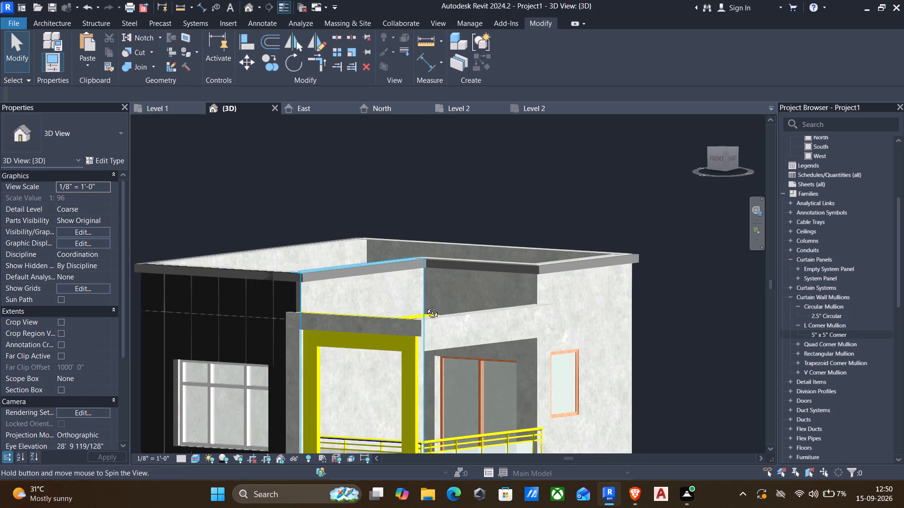
{"action": "middle_click_drag", "start_coordinate": [425, 306], "coordinate": [743, 443], "text": "shift"}
{"action": "scroll", "coordinate": [894, 452], "scroll_direction": "down", "scroll_amount": 1, "text": "shift"}
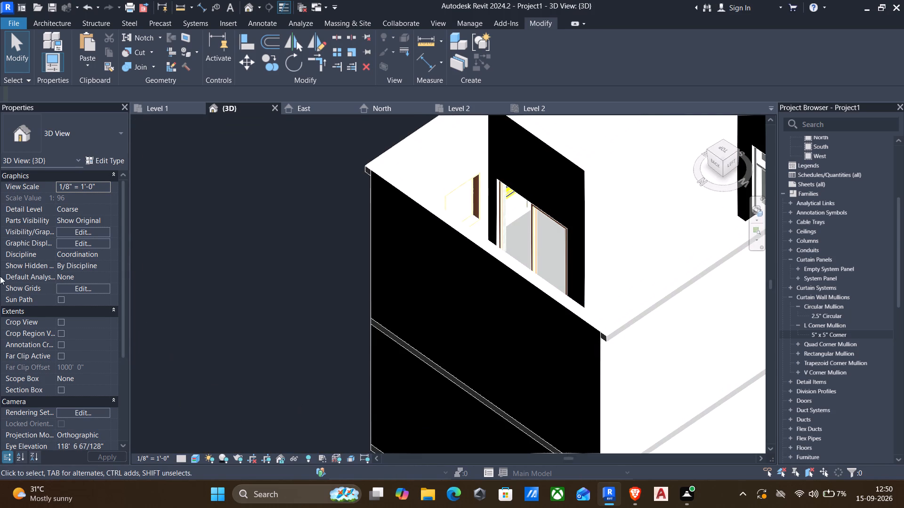
{"action": "scroll", "coordinate": [336, 296], "scroll_direction": "down", "scroll_amount": 1}
{"action": "middle_click_drag", "start_coordinate": [372, 298], "coordinate": [169, 252], "text": "shift"}
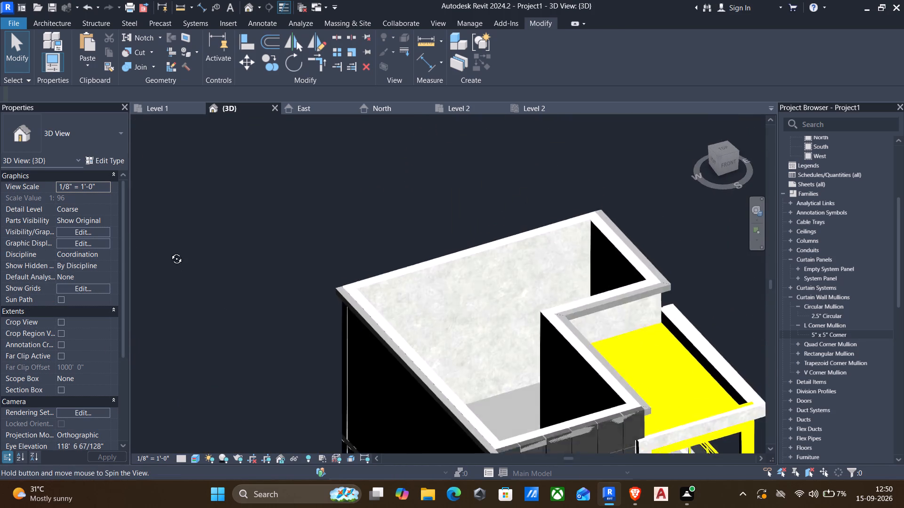
{"action": "middle_click_drag", "start_coordinate": [169, 252], "coordinate": [148, 224], "text": "shift"}
{"action": "middle_click_drag", "start_coordinate": [426, 378], "coordinate": [295, 313]}
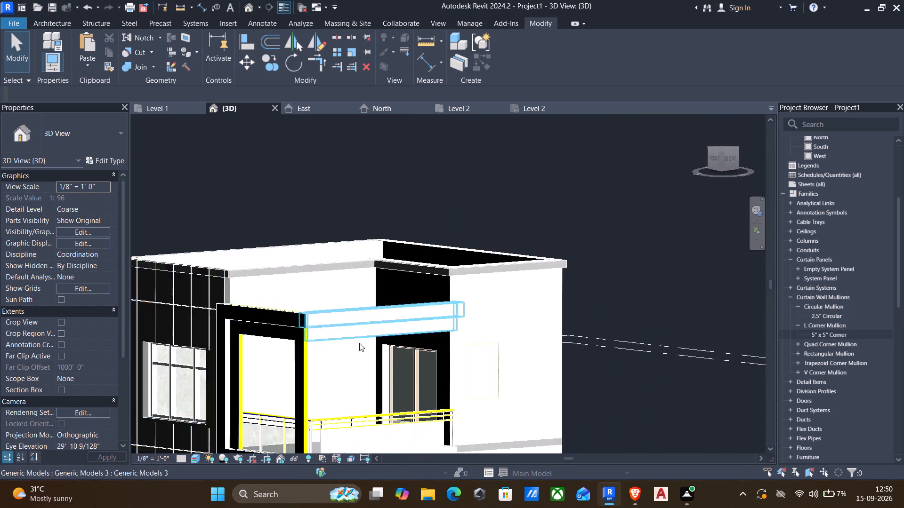
{"action": "scroll", "coordinate": [373, 346], "scroll_direction": "down", "scroll_amount": 2}
{"action": "middle_click_drag", "start_coordinate": [423, 352], "coordinate": [481, 309]}
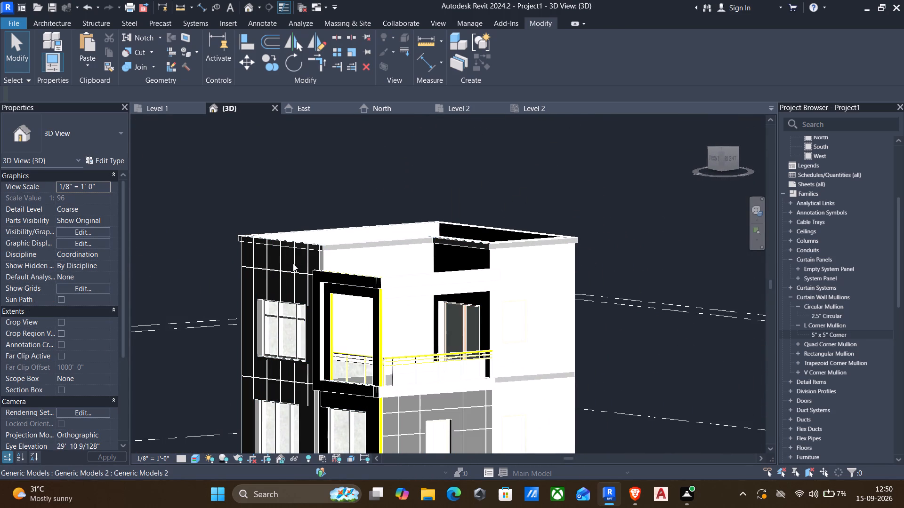
{"action": "scroll", "coordinate": [293, 263], "scroll_direction": "up", "scroll_amount": 1}
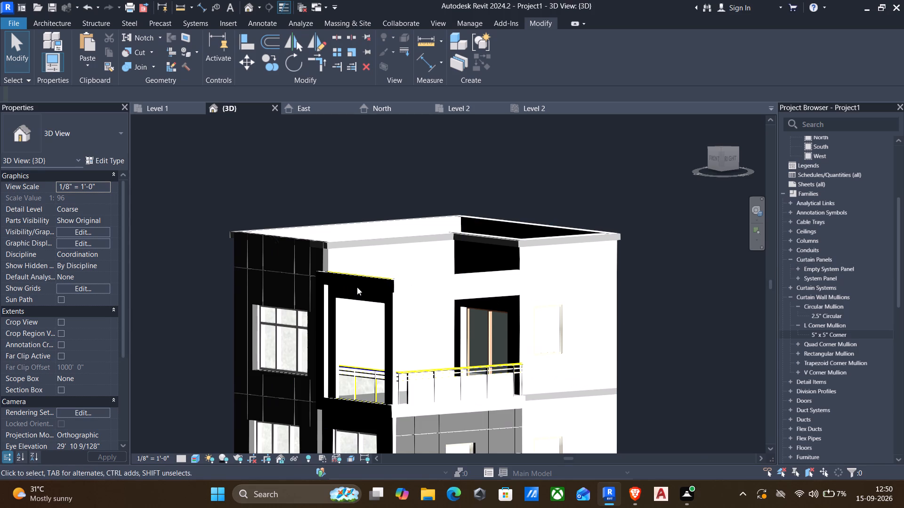
{"action": "scroll", "coordinate": [357, 287], "scroll_direction": "up", "scroll_amount": 2}
{"action": "key", "text": "Escape"}
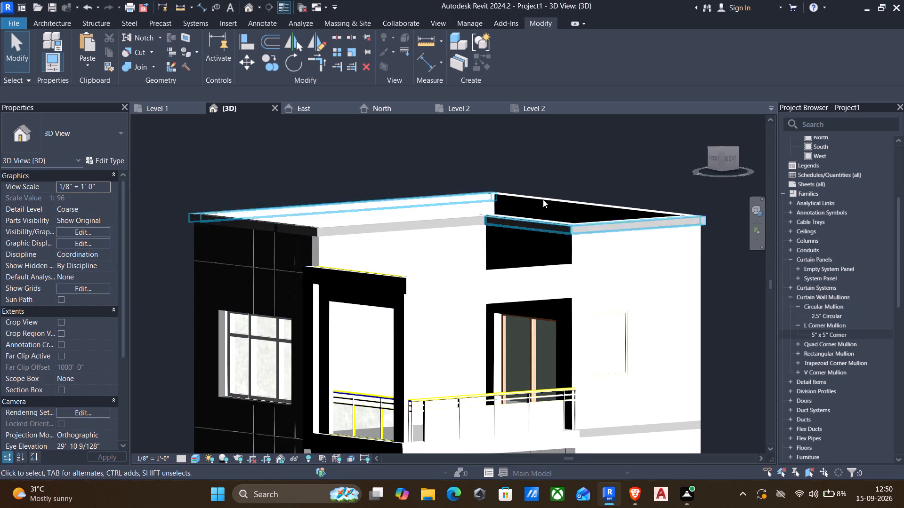
{"action": "scroll", "coordinate": [523, 241], "scroll_direction": "up", "scroll_amount": 7}
{"action": "scroll", "coordinate": [532, 218], "scroll_direction": "down", "scroll_amount": 7}
{"action": "scroll", "coordinate": [556, 250], "scroll_direction": "up", "scroll_amount": 1}
{"action": "scroll", "coordinate": [556, 251], "scroll_direction": "down", "scroll_amount": 1}
{"action": "scroll", "coordinate": [556, 251], "scroll_direction": "up", "scroll_amount": 1}
{"action": "scroll", "coordinate": [544, 266], "scroll_direction": "down", "scroll_amount": 1}
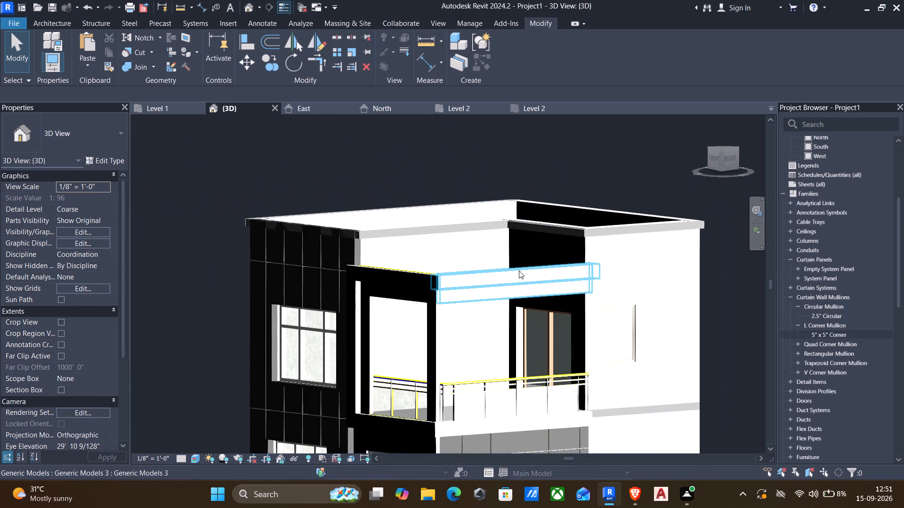
Add a Cornice wall sweep matching the existing parapet cornice along the top of the house's back wall.
{"action": "middle_click_drag", "start_coordinate": [427, 278], "coordinate": [466, 244], "text": "shift"}
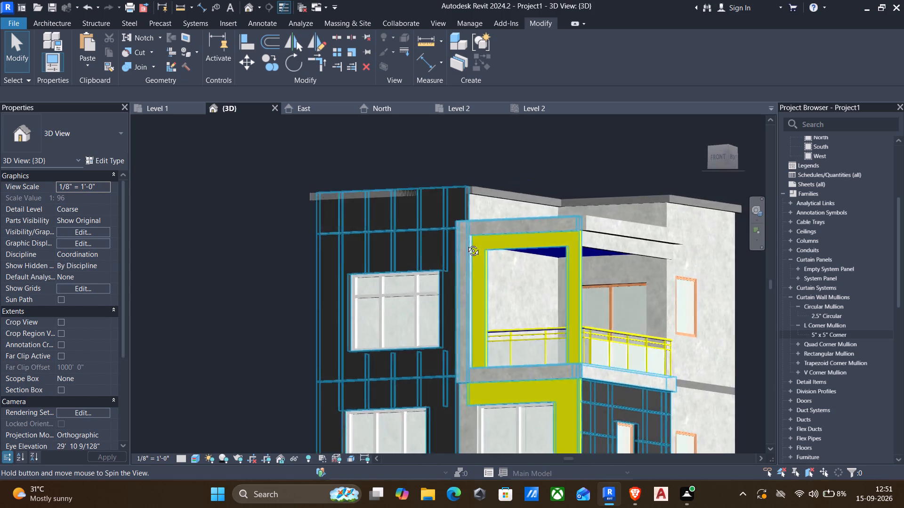
{"action": "middle_click_drag", "start_coordinate": [466, 244], "coordinate": [243, 285], "text": "shift"}
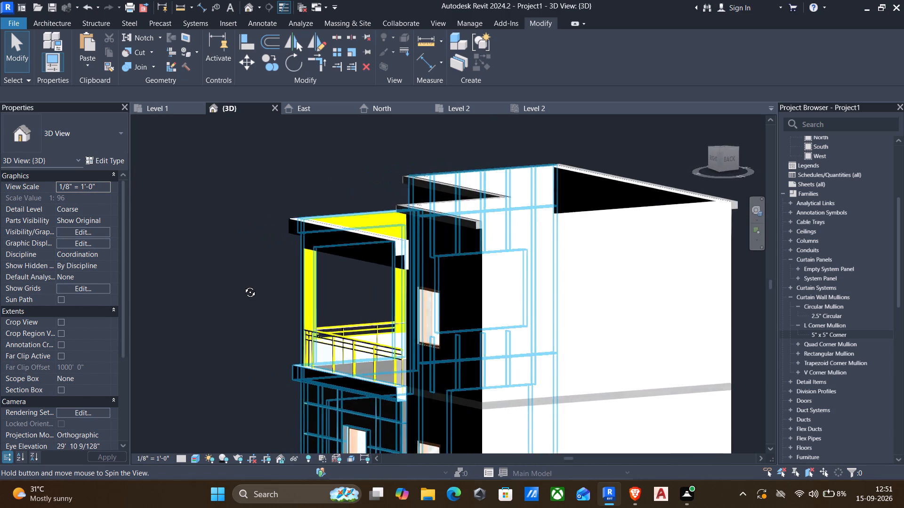
{"action": "middle_click_drag", "start_coordinate": [243, 285], "coordinate": [242, 285], "text": "shift"}
{"action": "left_click", "coordinate": [449, 218]}
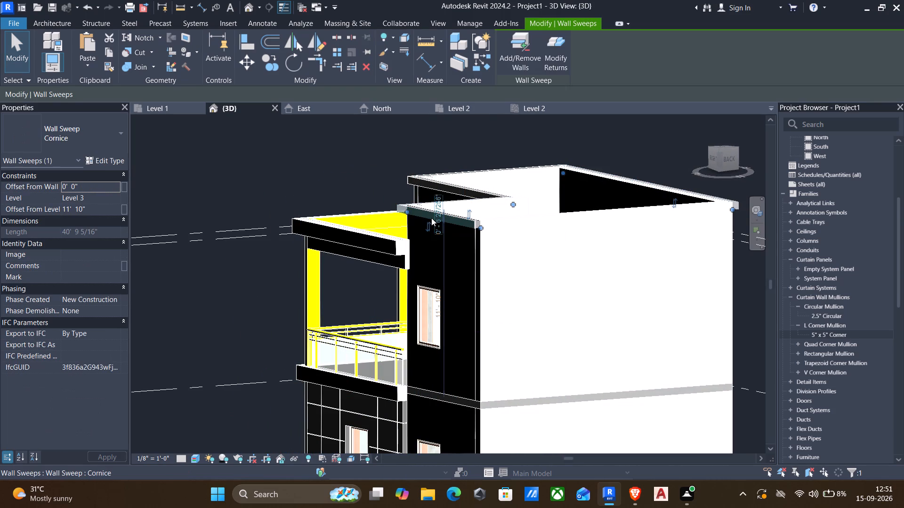
{"action": "type", "text": "cs"}
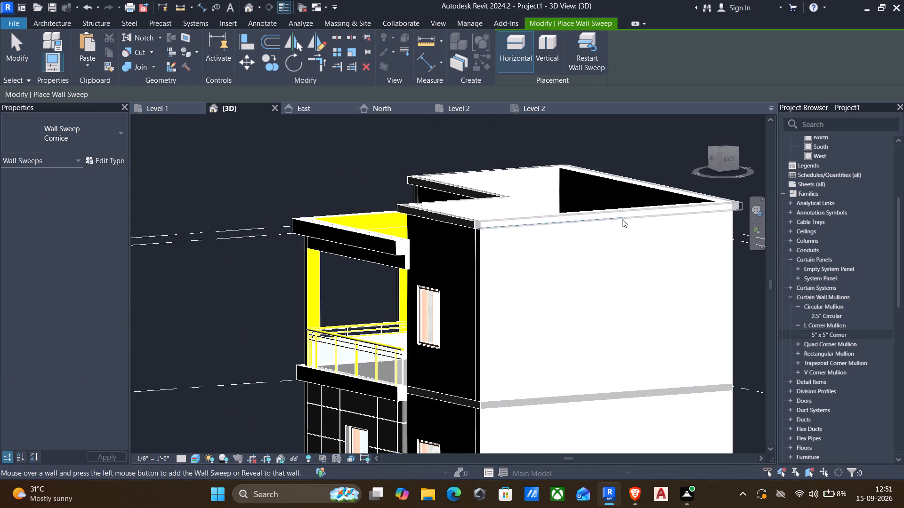
{"action": "left_click", "coordinate": [622, 219]}
{"action": "key", "text": "Escape"}
Examine the completed run of parapet cornices from the front, right and back of the house.
{"action": "scroll", "coordinate": [513, 288], "scroll_direction": "down", "scroll_amount": 1}
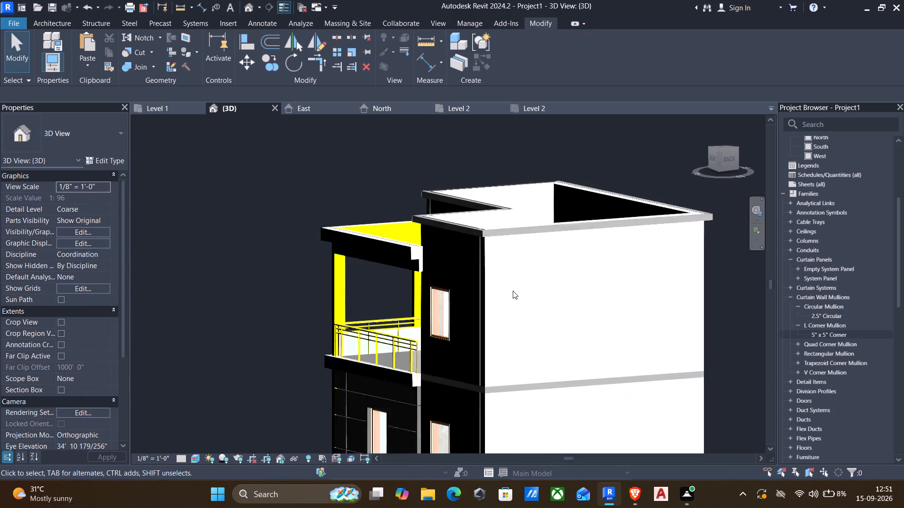
{"action": "scroll", "coordinate": [513, 291], "scroll_direction": "down", "scroll_amount": 1}
{"action": "middle_click_drag", "start_coordinate": [517, 308], "coordinate": [682, 338], "text": "shift"}
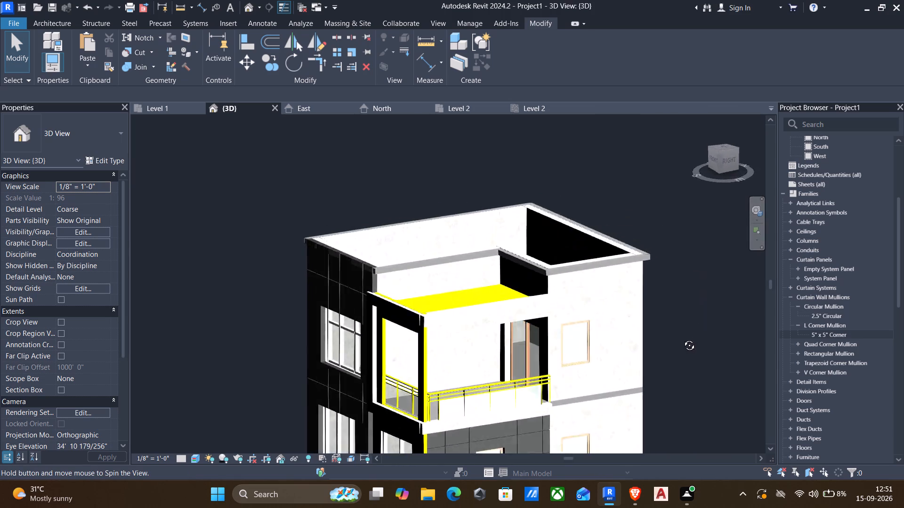
{"action": "middle_click_drag", "start_coordinate": [682, 338], "coordinate": [624, 311], "text": "shift"}
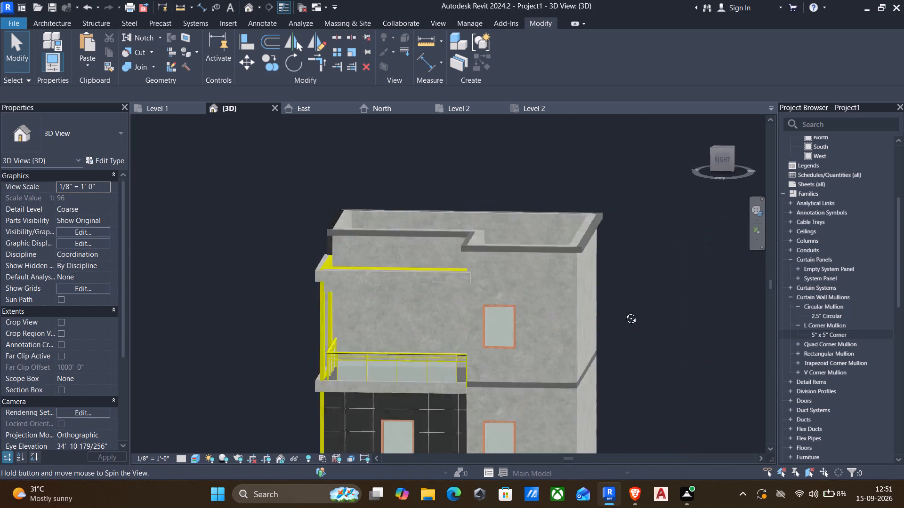
{"action": "middle_click_drag", "start_coordinate": [624, 311], "coordinate": [762, 297], "text": "shift"}
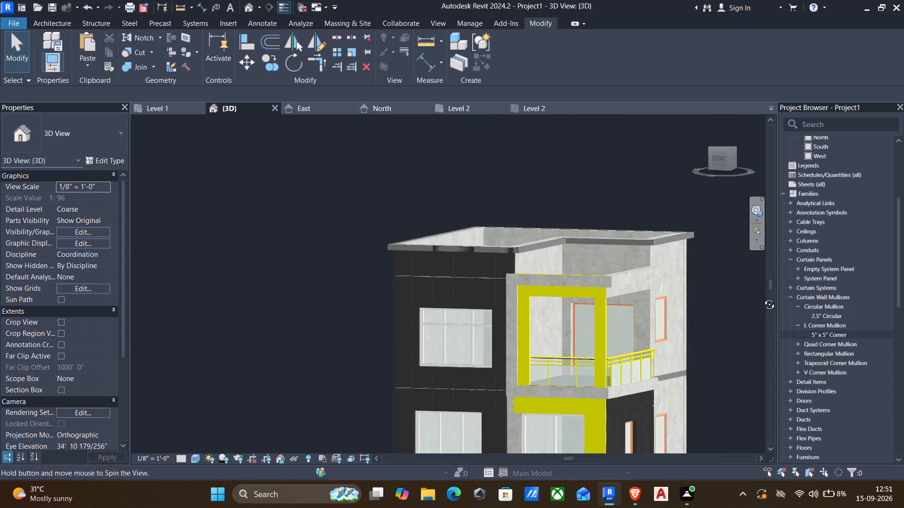
{"action": "middle_click_drag", "start_coordinate": [762, 297], "coordinate": [761, 297], "text": "shift"}
{"action": "scroll", "coordinate": [717, 298], "scroll_direction": "down", "scroll_amount": 2}
{"action": "middle_click_drag", "start_coordinate": [699, 302], "coordinate": [666, 286], "text": "shift"}
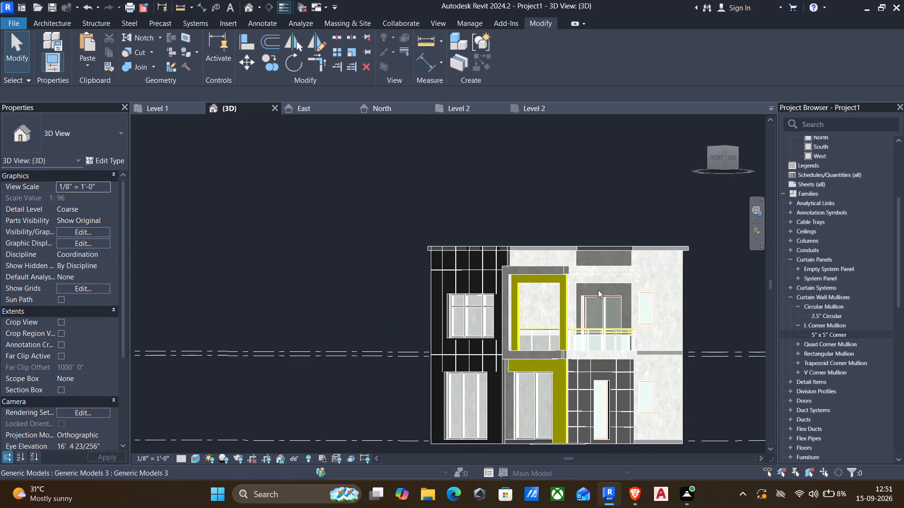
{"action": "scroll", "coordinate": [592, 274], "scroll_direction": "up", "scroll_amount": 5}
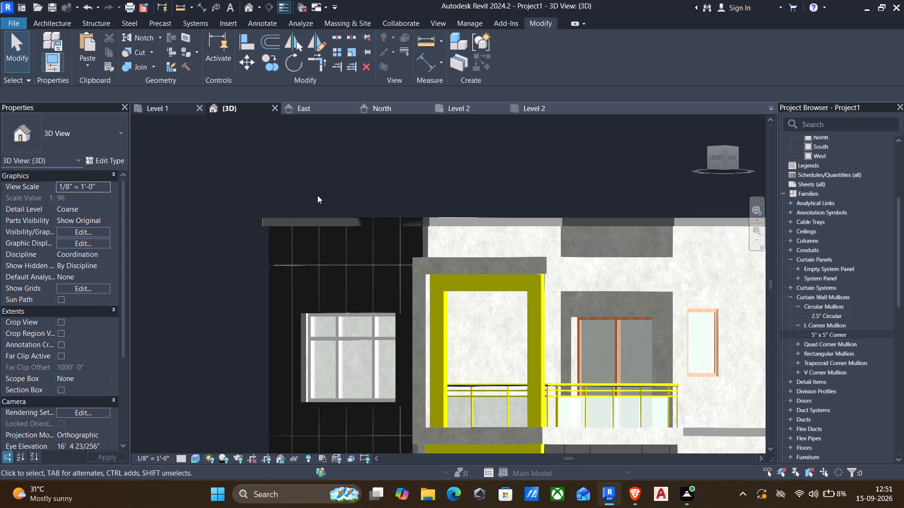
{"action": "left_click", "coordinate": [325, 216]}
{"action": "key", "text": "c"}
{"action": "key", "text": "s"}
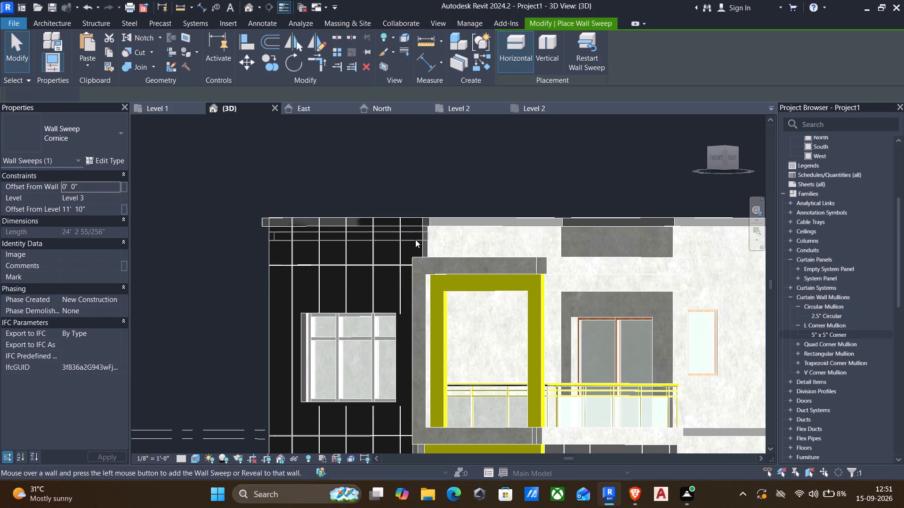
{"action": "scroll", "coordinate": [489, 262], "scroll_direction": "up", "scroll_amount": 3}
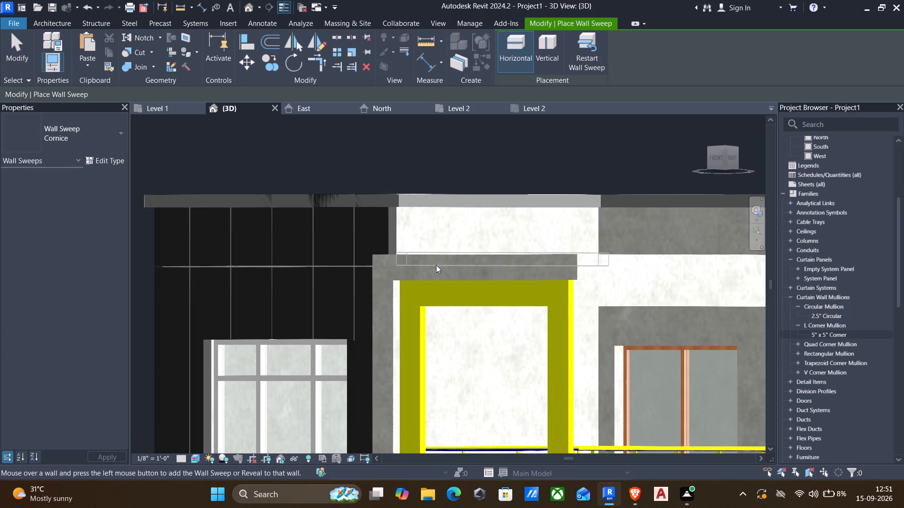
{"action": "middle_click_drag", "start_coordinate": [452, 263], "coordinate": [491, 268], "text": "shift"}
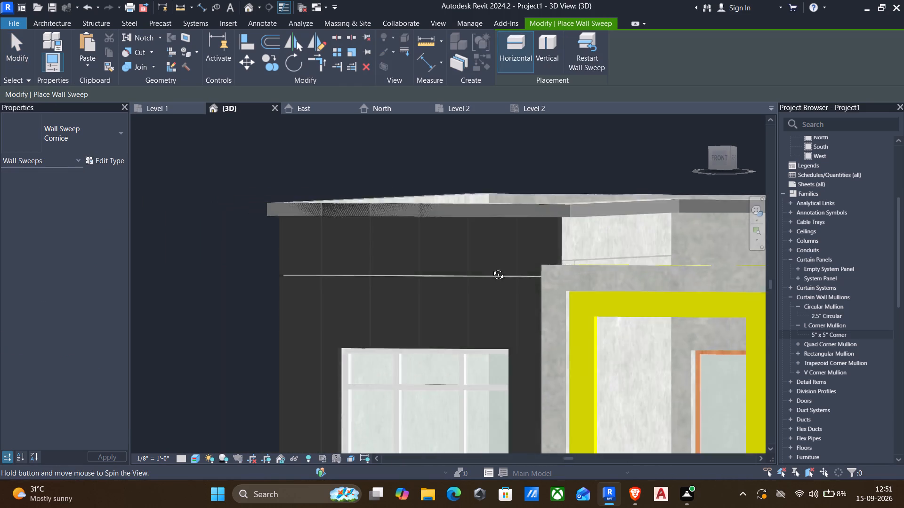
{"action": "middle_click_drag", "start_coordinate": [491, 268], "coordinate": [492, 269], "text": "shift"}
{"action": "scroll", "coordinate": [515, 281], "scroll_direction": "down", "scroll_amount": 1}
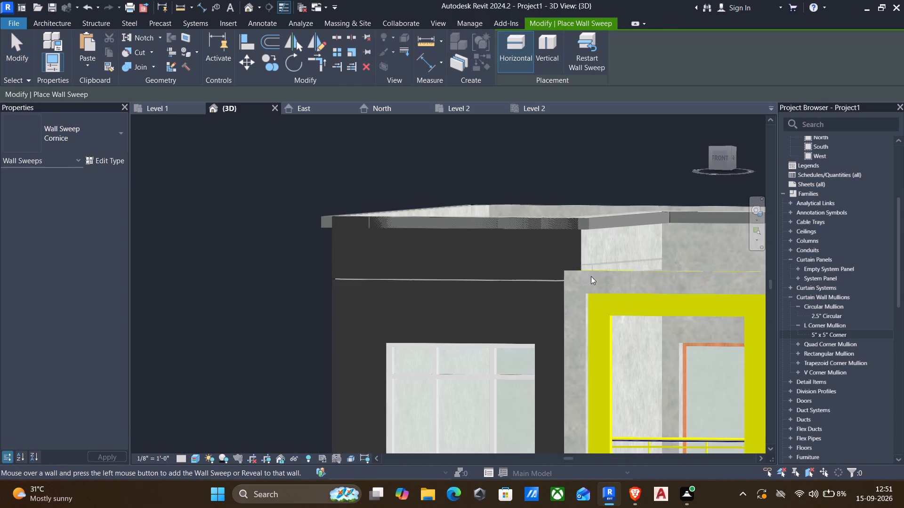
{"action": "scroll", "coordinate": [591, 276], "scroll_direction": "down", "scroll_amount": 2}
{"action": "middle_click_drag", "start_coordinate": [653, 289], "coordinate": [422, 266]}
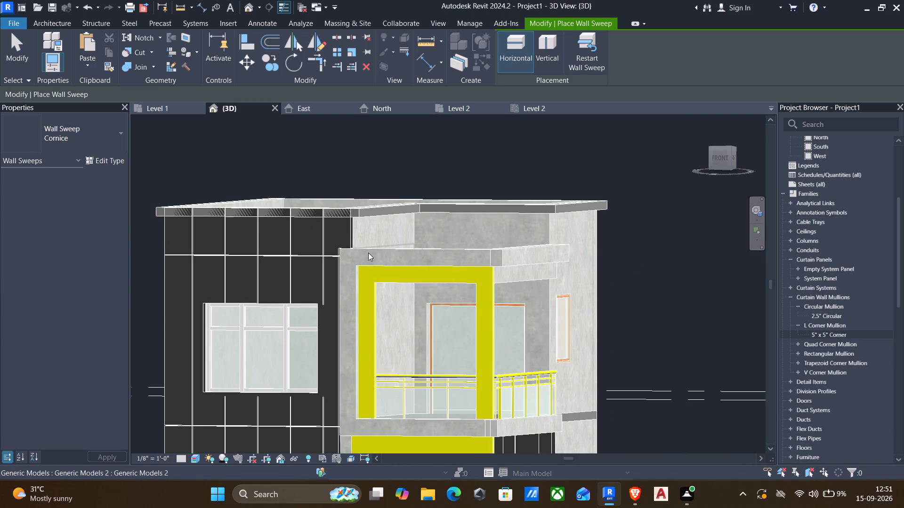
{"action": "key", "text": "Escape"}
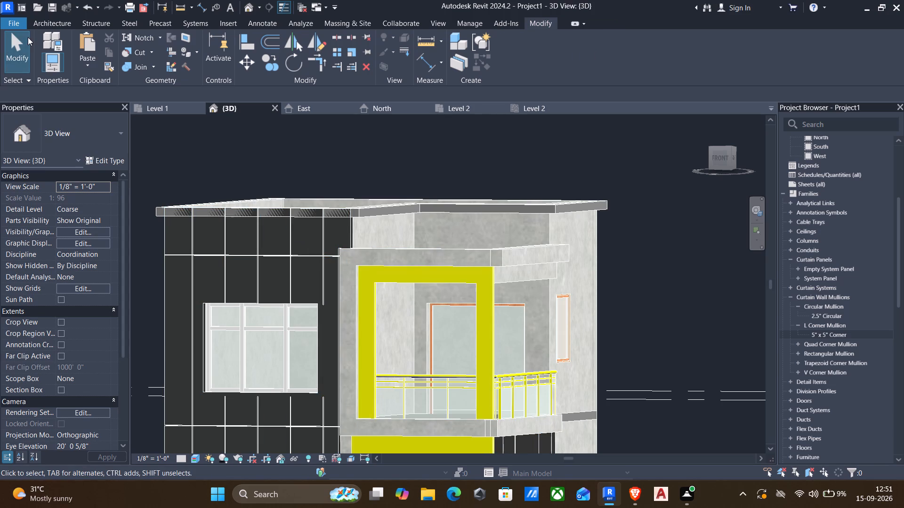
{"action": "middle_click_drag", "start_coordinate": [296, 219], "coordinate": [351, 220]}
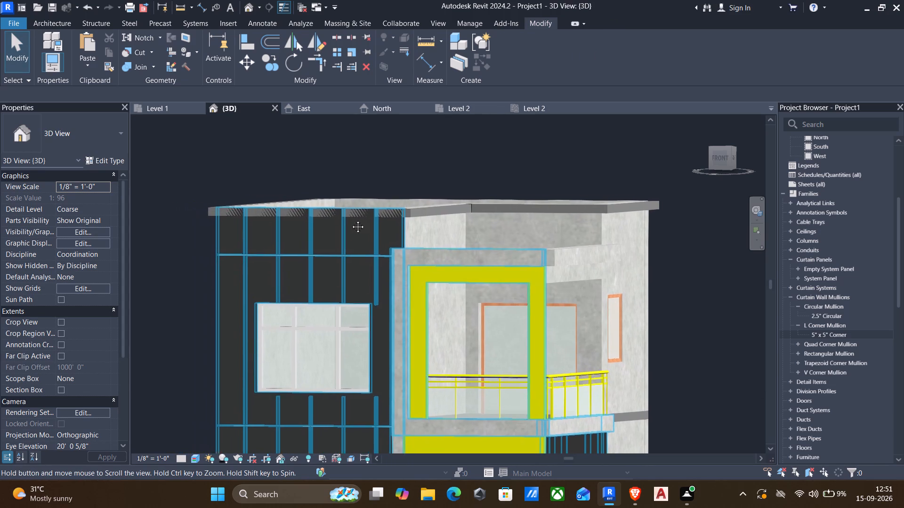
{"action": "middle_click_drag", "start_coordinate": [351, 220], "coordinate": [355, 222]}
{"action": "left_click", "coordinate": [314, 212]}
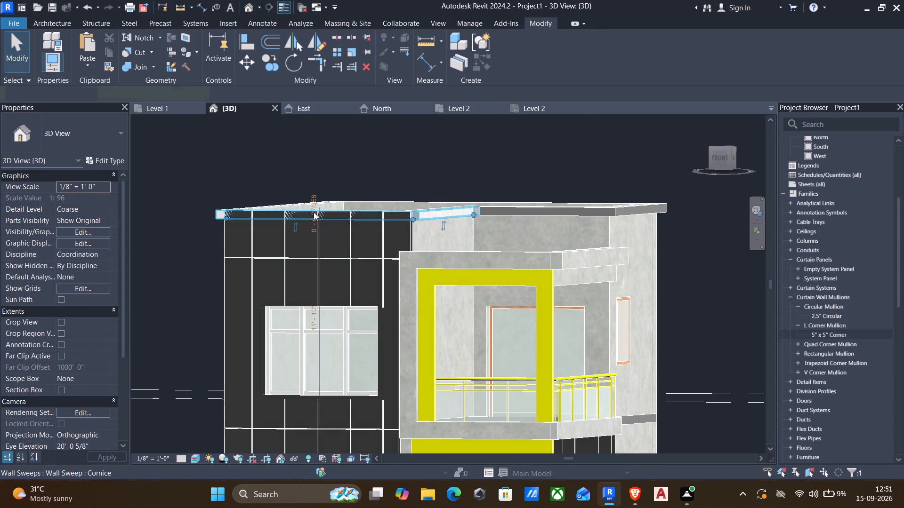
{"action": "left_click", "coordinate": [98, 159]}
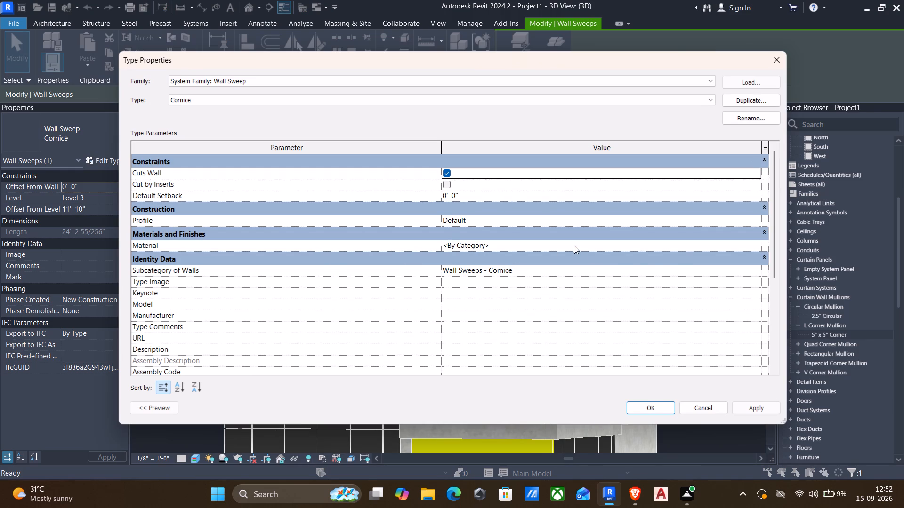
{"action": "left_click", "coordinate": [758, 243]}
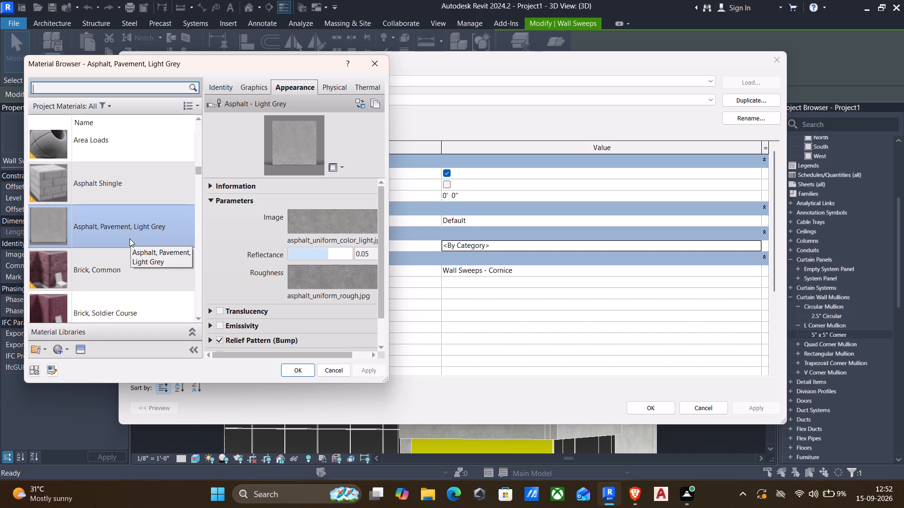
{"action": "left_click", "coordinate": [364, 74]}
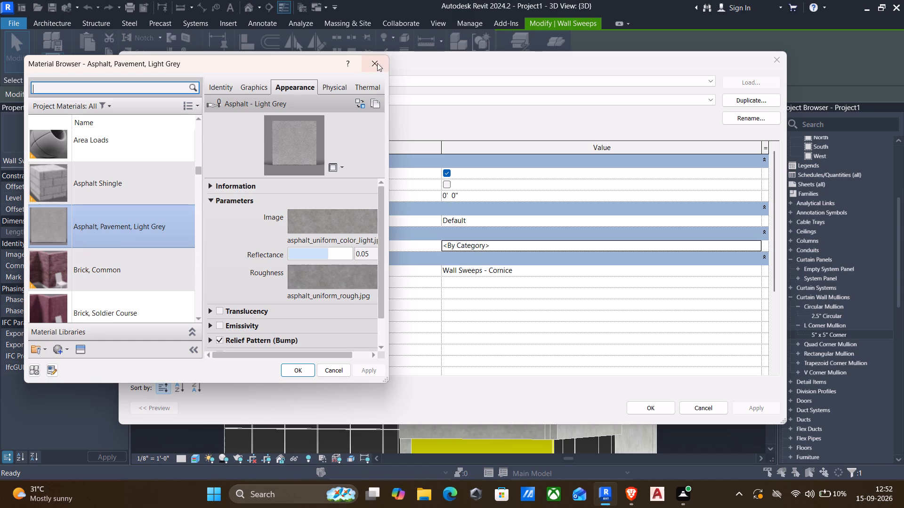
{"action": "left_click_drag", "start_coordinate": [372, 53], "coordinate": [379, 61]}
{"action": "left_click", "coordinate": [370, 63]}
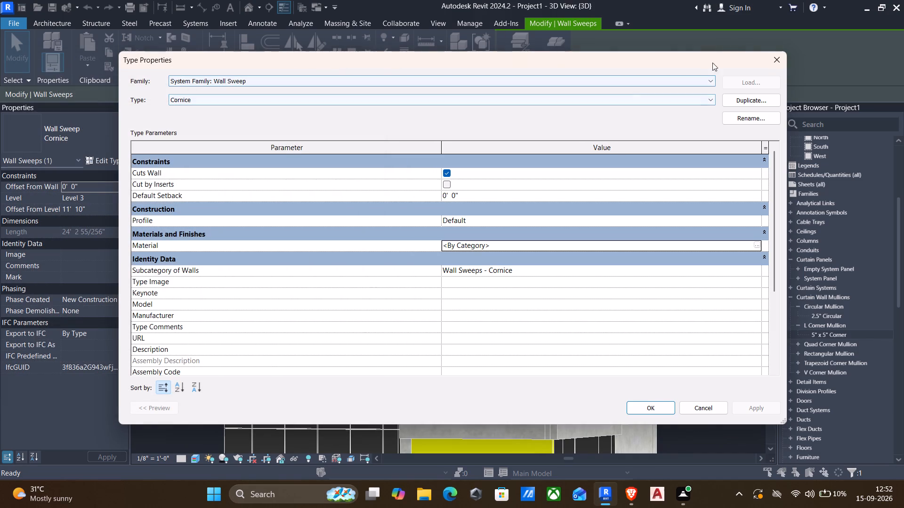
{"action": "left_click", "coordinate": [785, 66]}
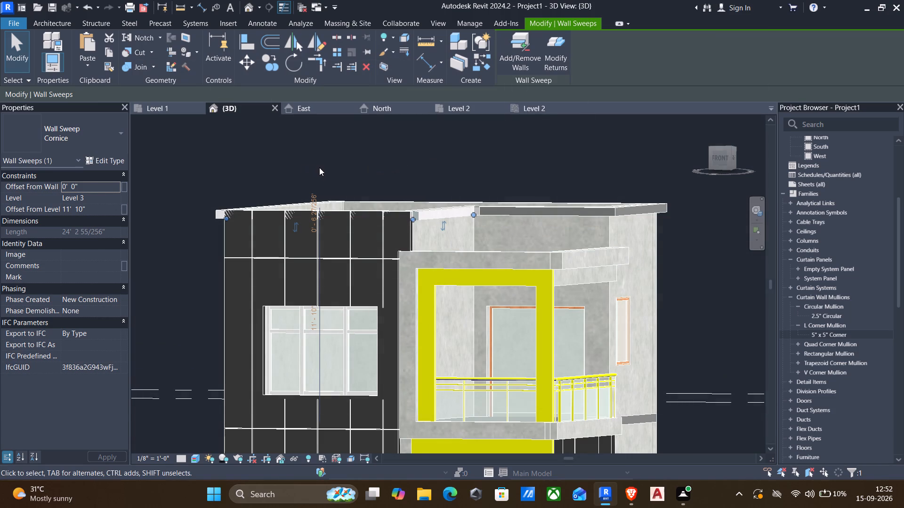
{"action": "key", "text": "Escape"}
Examine the parapet cornices around the house, checking the sweep along the dark-panelled front wall and its return.
{"action": "middle_click_drag", "start_coordinate": [311, 217], "coordinate": [337, 195], "text": "shift"}
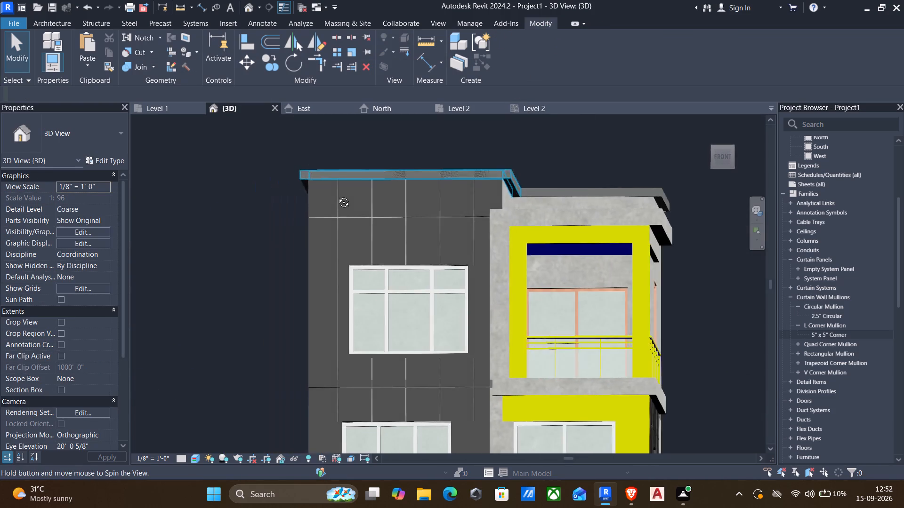
{"action": "middle_click_drag", "start_coordinate": [337, 195], "coordinate": [227, 215], "text": "shift"}
{"action": "scroll", "coordinate": [533, 224], "scroll_direction": "down", "scroll_amount": 1}
{"action": "middle_click_drag", "start_coordinate": [599, 221], "coordinate": [450, 252], "text": "shift"}
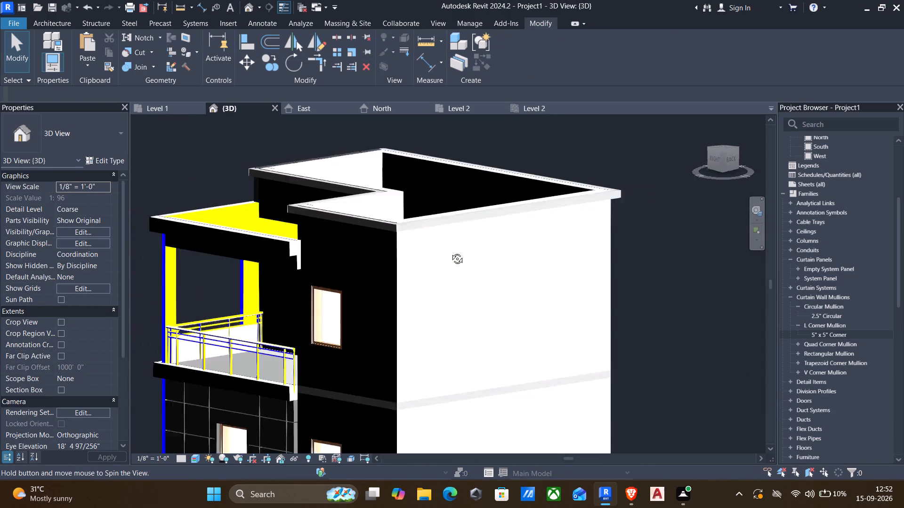
{"action": "middle_click_drag", "start_coordinate": [450, 252], "coordinate": [654, 197], "text": "shift"}
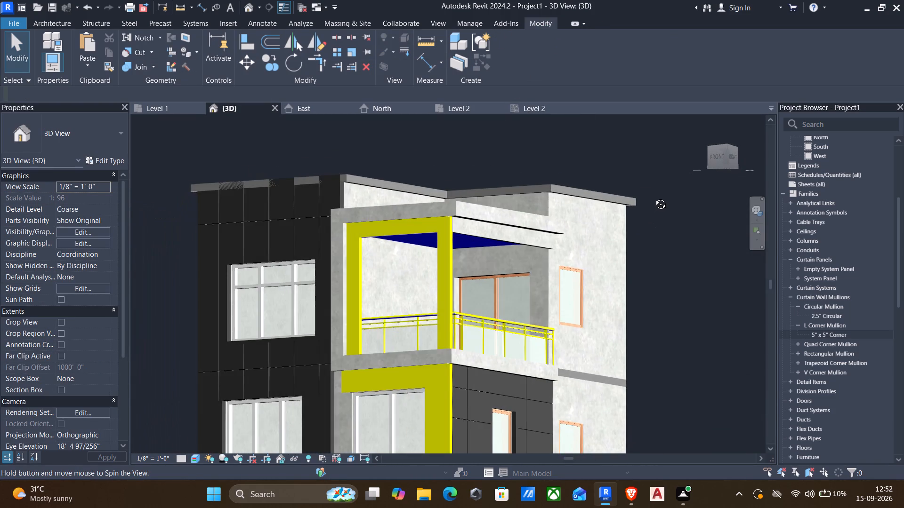
{"action": "middle_click_drag", "start_coordinate": [654, 197], "coordinate": [676, 222], "text": "shift"}
{"action": "scroll", "coordinate": [402, 238], "scroll_direction": "up", "scroll_amount": 2}
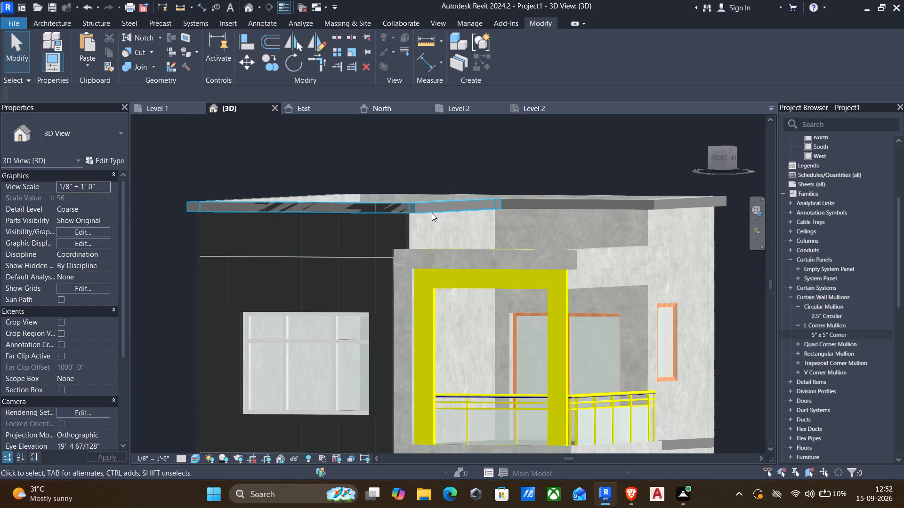
{"action": "left_click", "coordinate": [434, 207]}
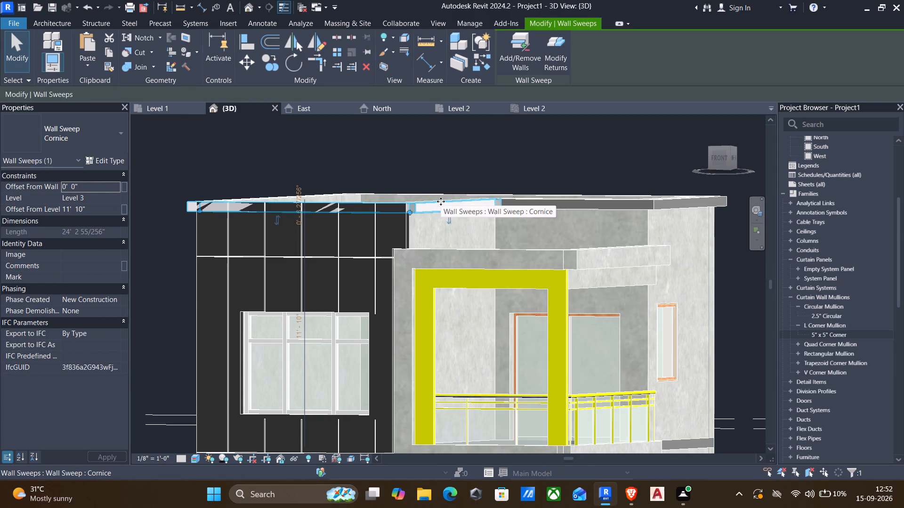
{"action": "key", "text": "Escape"}
{"action": "left_click", "coordinate": [359, 211]}
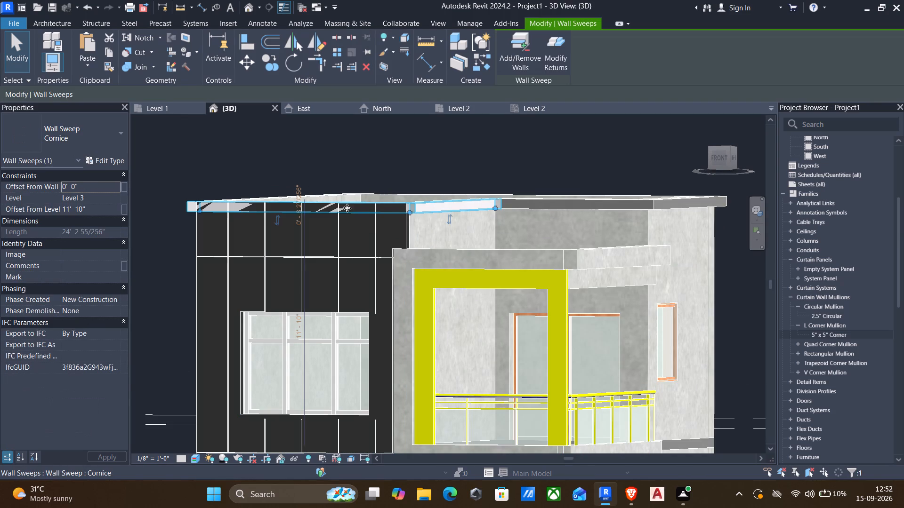
{"action": "scroll", "coordinate": [317, 208], "scroll_direction": "down", "scroll_amount": 1}
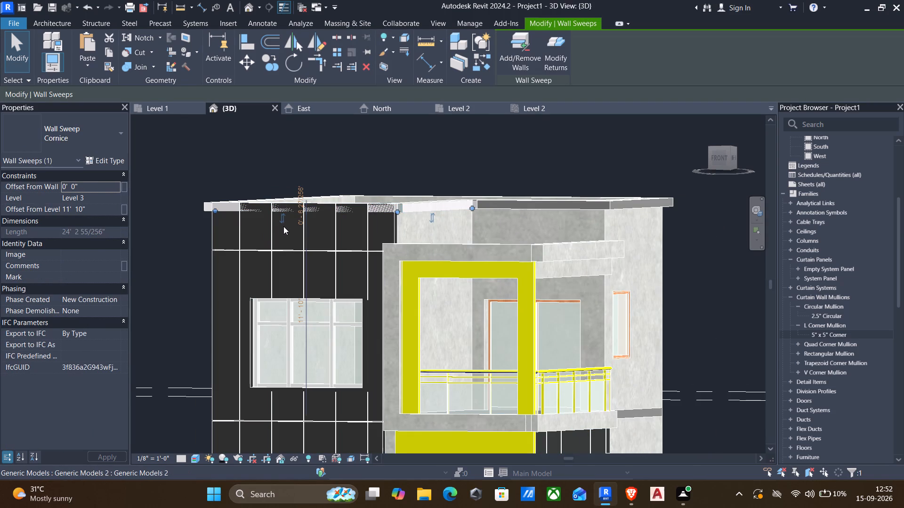
{"action": "key", "text": "Escape"}
{"action": "scroll", "coordinate": [280, 237], "scroll_direction": "down", "scroll_amount": 2}
Set the profile of the Cornice wall sweep type to C Shapes-Profile : C9X15 and apply it.
{"action": "left_click", "coordinate": [307, 219]}
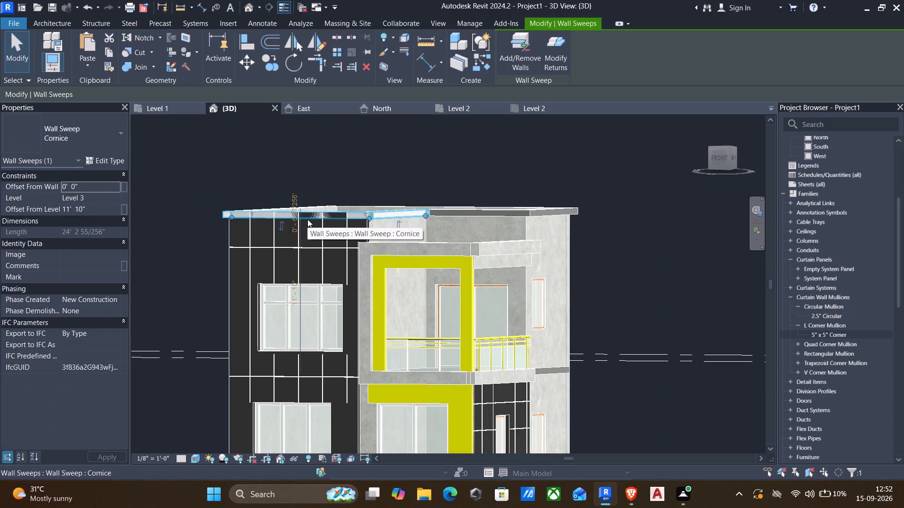
{"action": "left_click", "coordinate": [103, 162]}
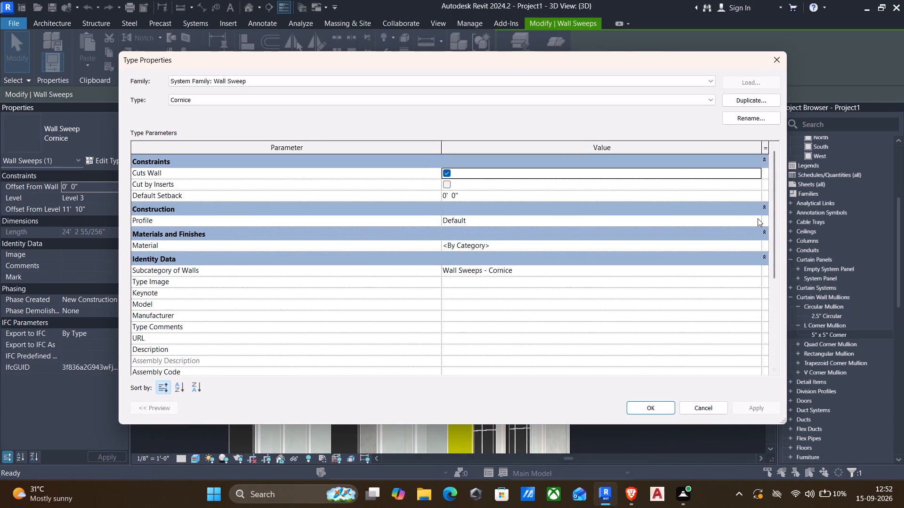
{"action": "left_click_drag", "start_coordinate": [758, 218], "coordinate": [758, 223]}
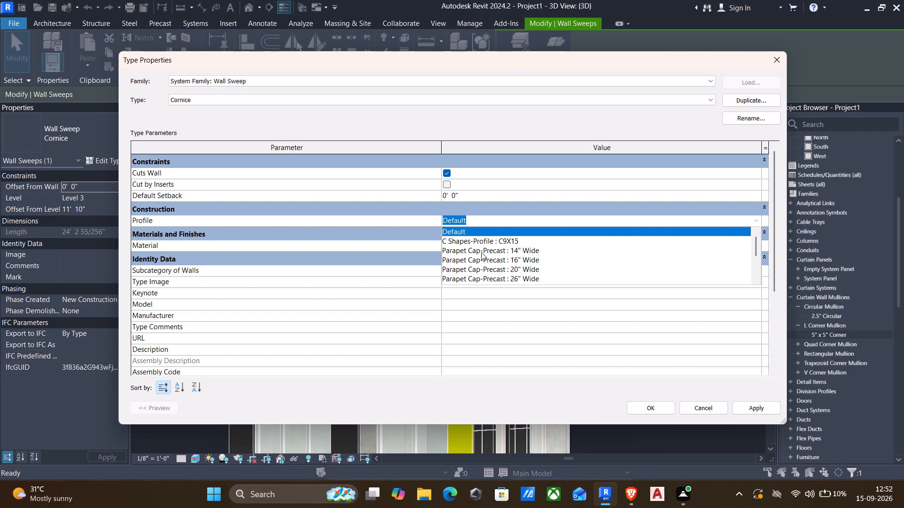
{"action": "left_click", "coordinate": [483, 239]}
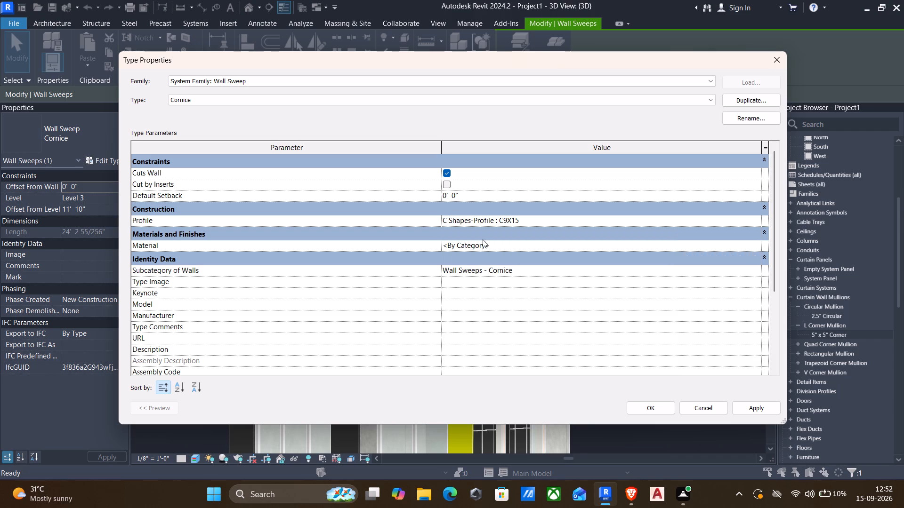
{"action": "left_click", "coordinate": [760, 407]}
{"action": "left_click", "coordinate": [655, 405]}
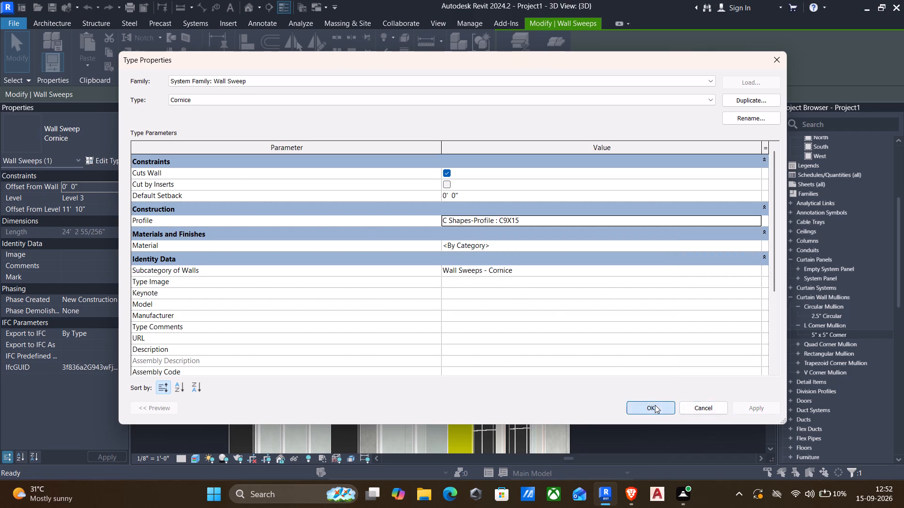
Examine the reprofiled cornice along the parapet tops from the front, the left side and above.
{"action": "key", "text": "Escape"}
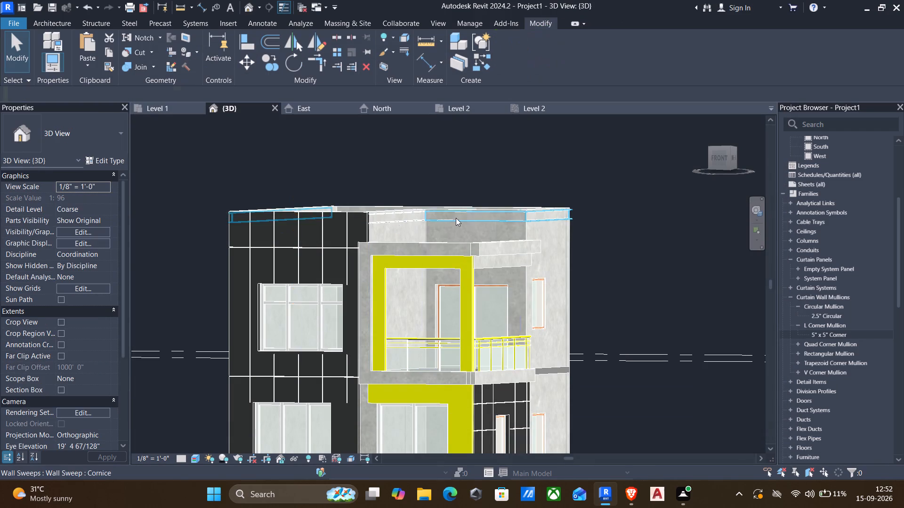
{"action": "scroll", "coordinate": [475, 219], "scroll_direction": "up", "scroll_amount": 4}
{"action": "scroll", "coordinate": [277, 212], "scroll_direction": "down", "scroll_amount": 1}
{"action": "middle_click_drag", "start_coordinate": [276, 232], "coordinate": [320, 245], "text": "shift"}
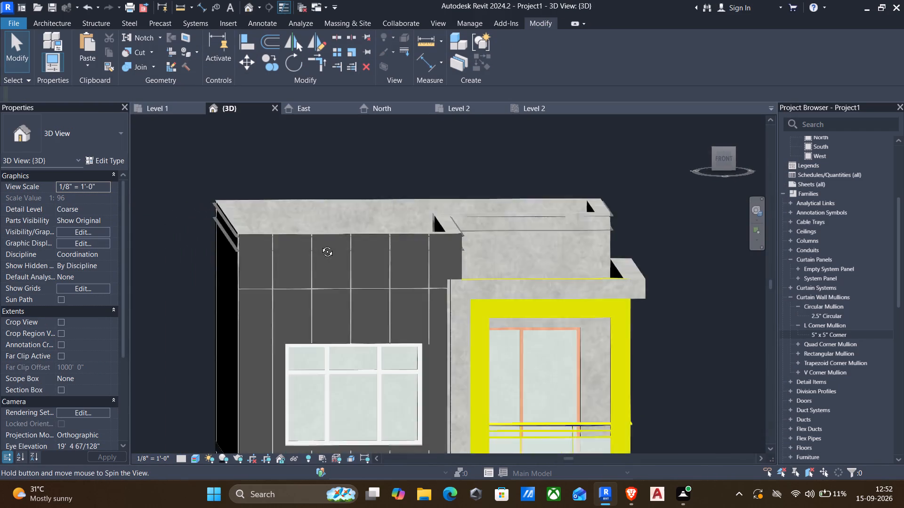
{"action": "middle_click_drag", "start_coordinate": [320, 245], "coordinate": [333, 234], "text": "shift"}
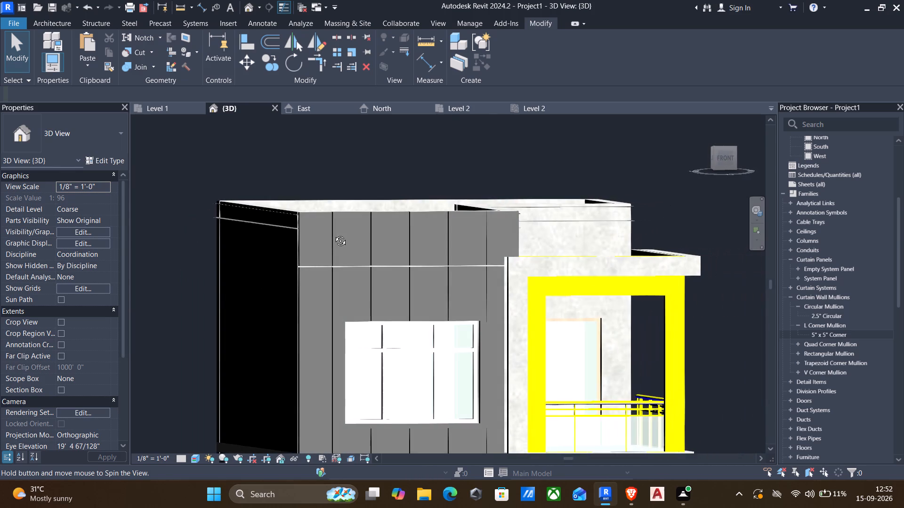
{"action": "middle_click_drag", "start_coordinate": [333, 234], "coordinate": [319, 311], "text": "shift"}
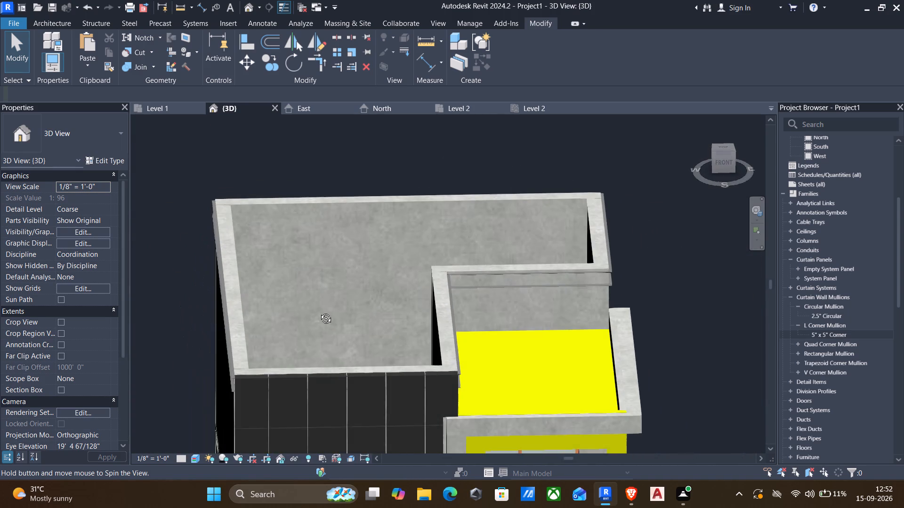
{"action": "middle_click_drag", "start_coordinate": [319, 311], "coordinate": [378, 260], "text": "shift"}
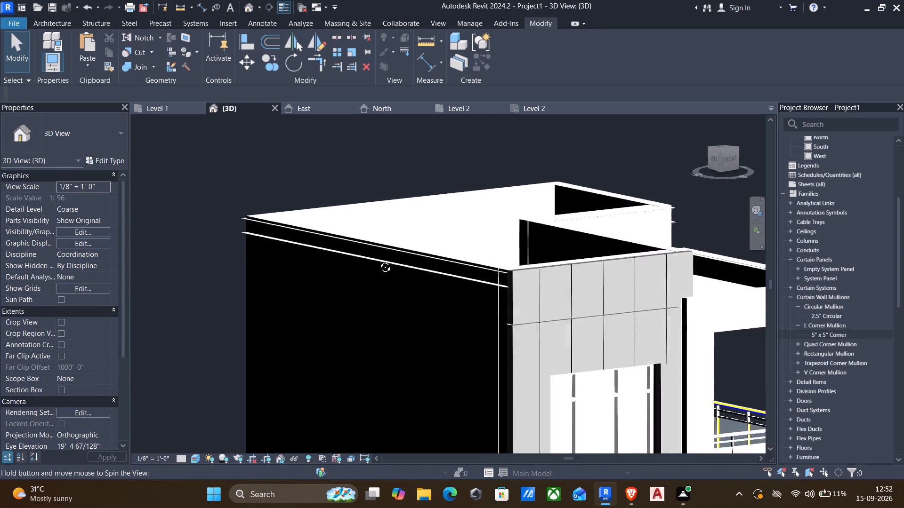
{"action": "middle_click_drag", "start_coordinate": [378, 260], "coordinate": [307, 242], "text": "shift"}
Review the profiles available for the Cornice wall sweep type on the dark-panelled front wall, leaving the type as it is.
{"action": "left_click", "coordinate": [414, 230]}
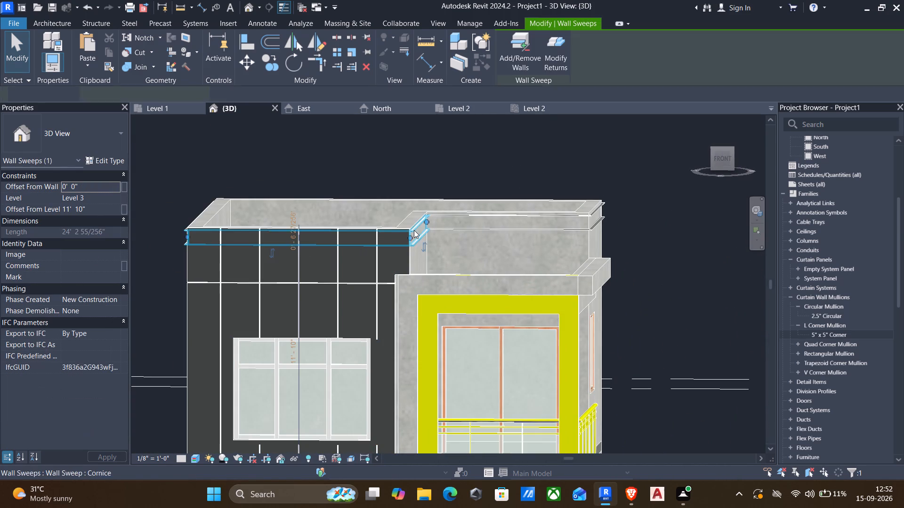
{"action": "left_click_drag", "start_coordinate": [115, 157], "coordinate": [108, 157]}
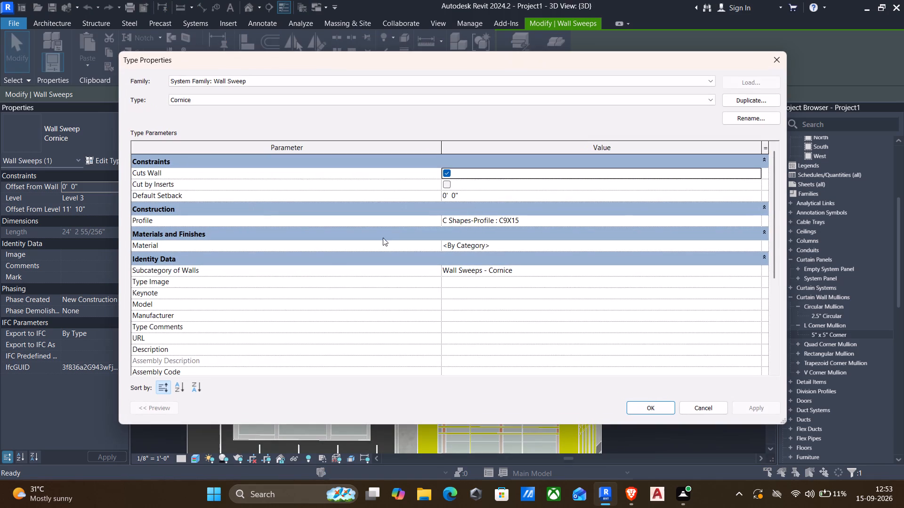
{"action": "left_click", "coordinate": [543, 225]}
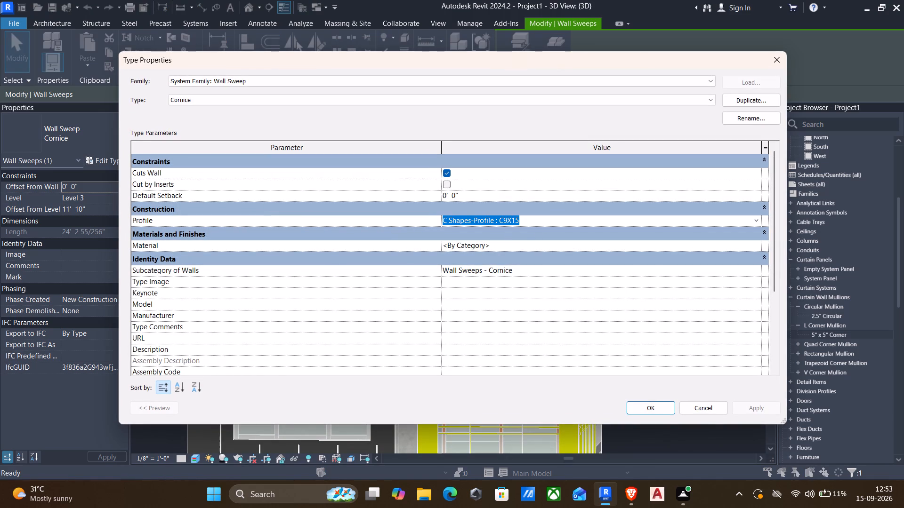
{"action": "left_click", "coordinate": [757, 222]}
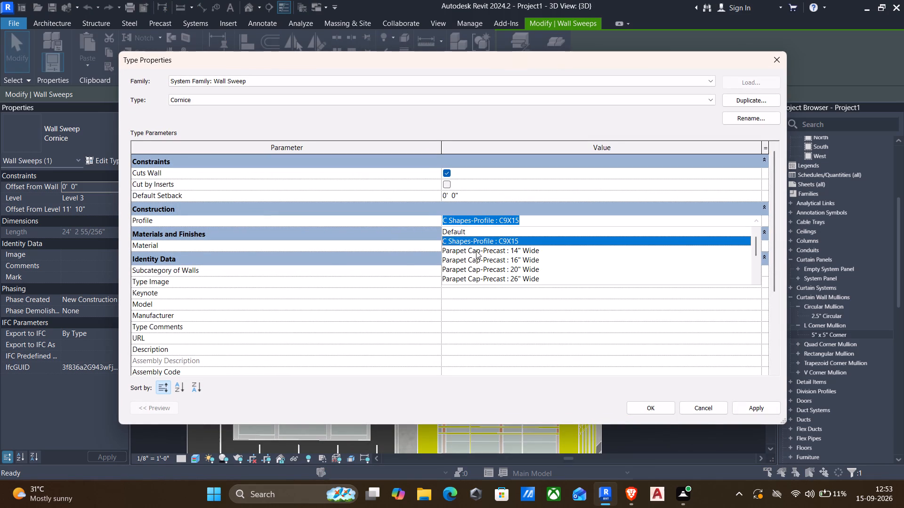
{"action": "scroll", "coordinate": [476, 253], "scroll_direction": "down", "scroll_amount": 6}
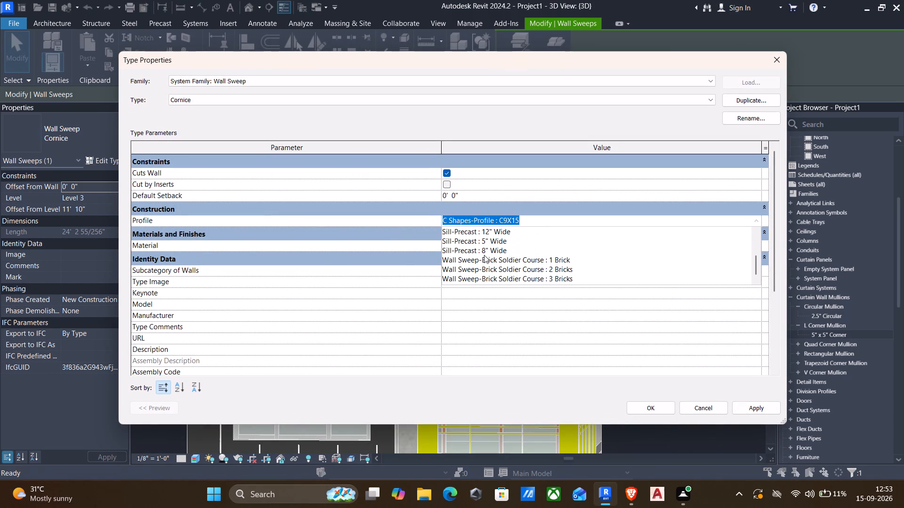
{"action": "scroll", "coordinate": [519, 260], "scroll_direction": "up", "scroll_amount": 8}
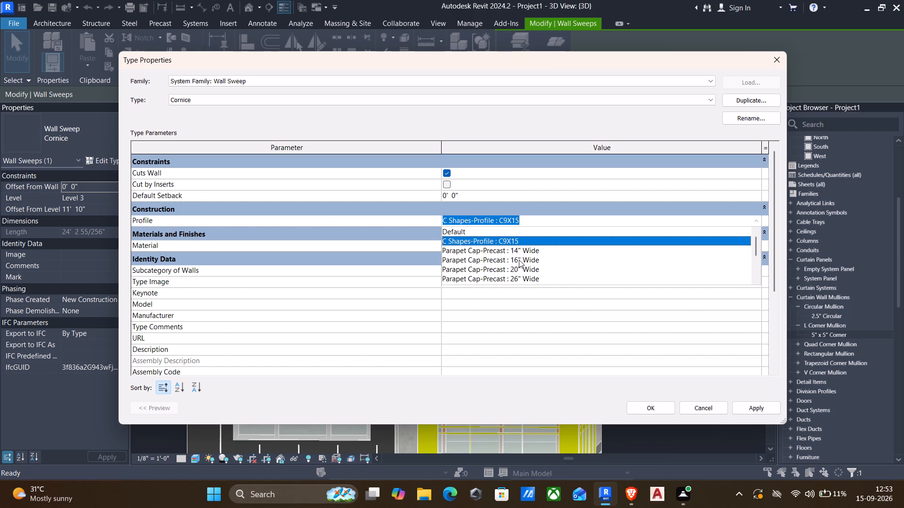
{"action": "left_click", "coordinate": [782, 56]}
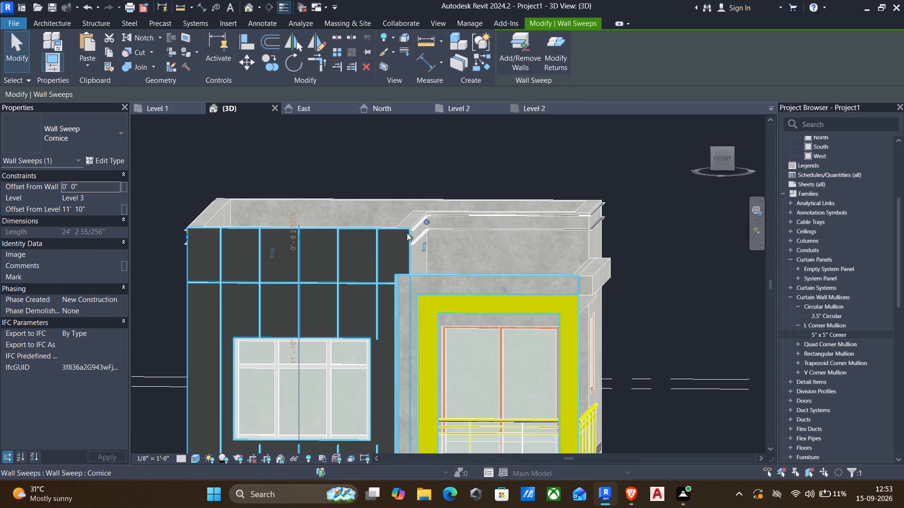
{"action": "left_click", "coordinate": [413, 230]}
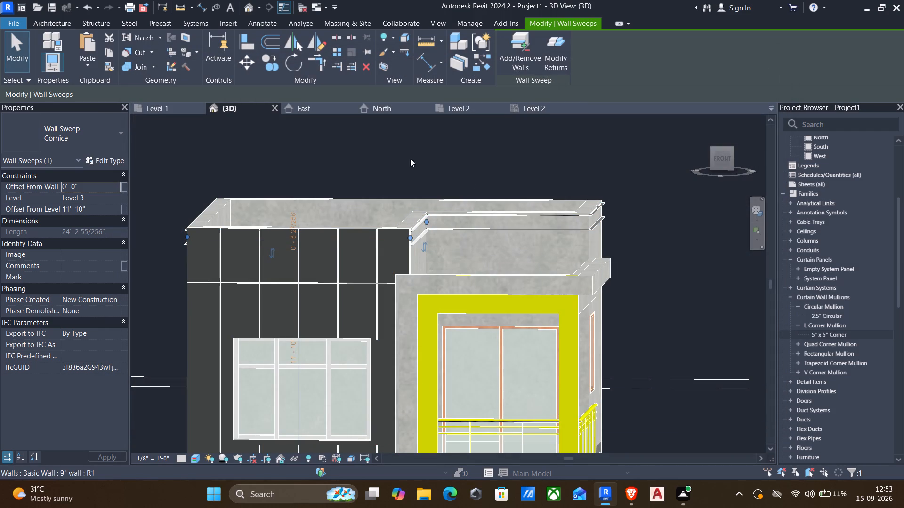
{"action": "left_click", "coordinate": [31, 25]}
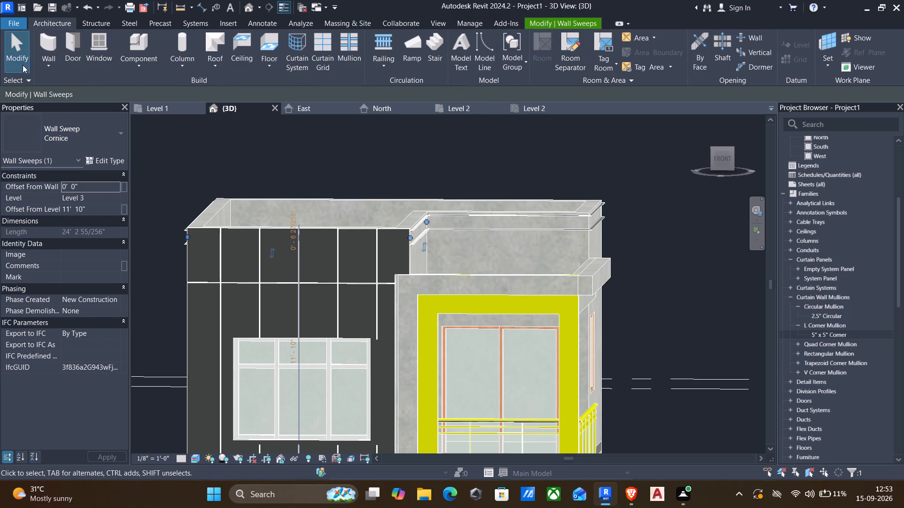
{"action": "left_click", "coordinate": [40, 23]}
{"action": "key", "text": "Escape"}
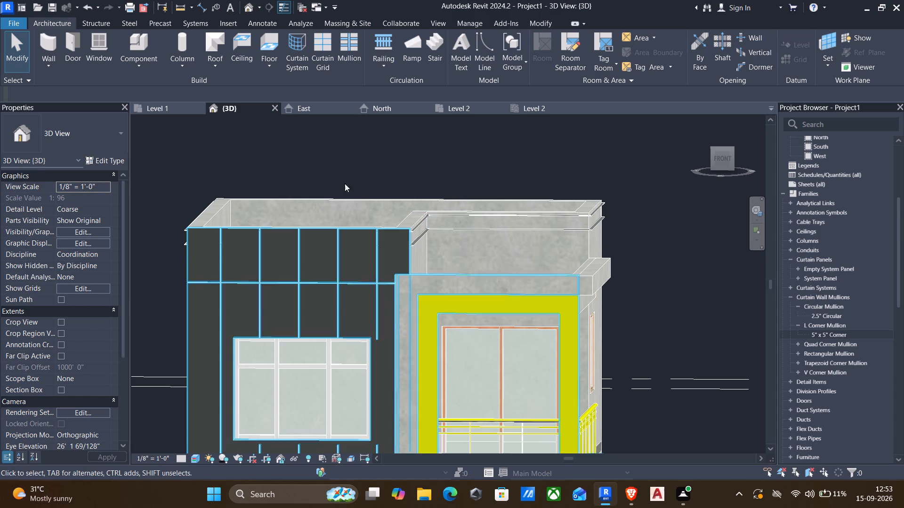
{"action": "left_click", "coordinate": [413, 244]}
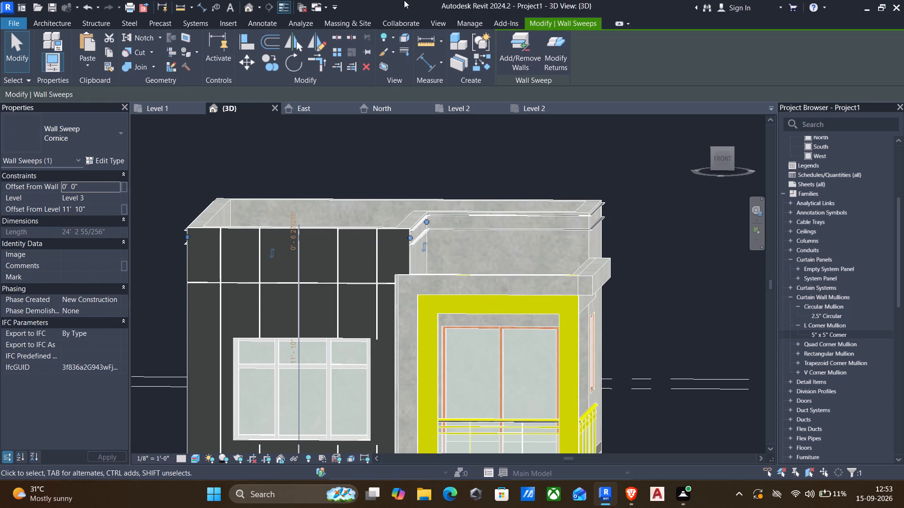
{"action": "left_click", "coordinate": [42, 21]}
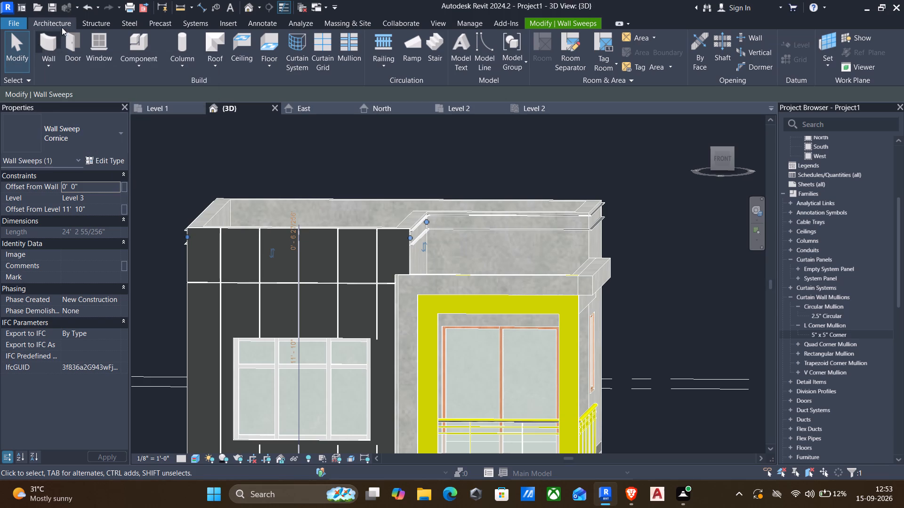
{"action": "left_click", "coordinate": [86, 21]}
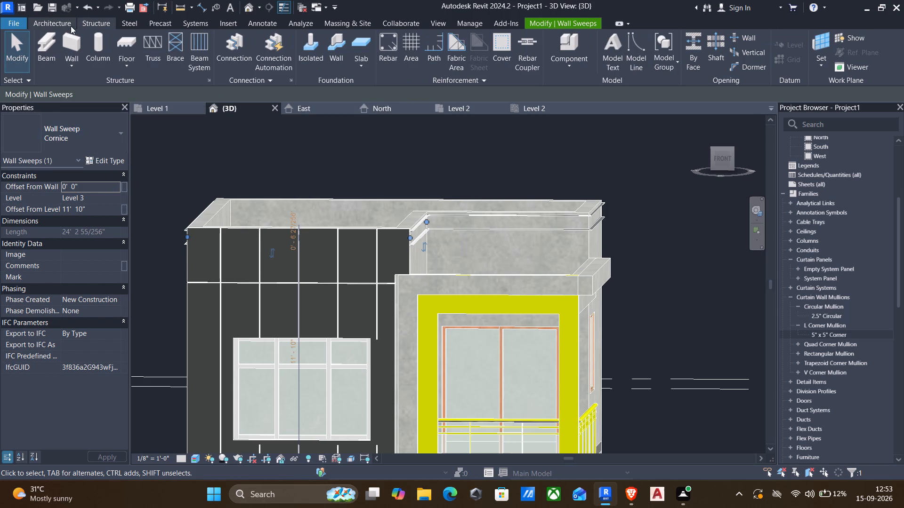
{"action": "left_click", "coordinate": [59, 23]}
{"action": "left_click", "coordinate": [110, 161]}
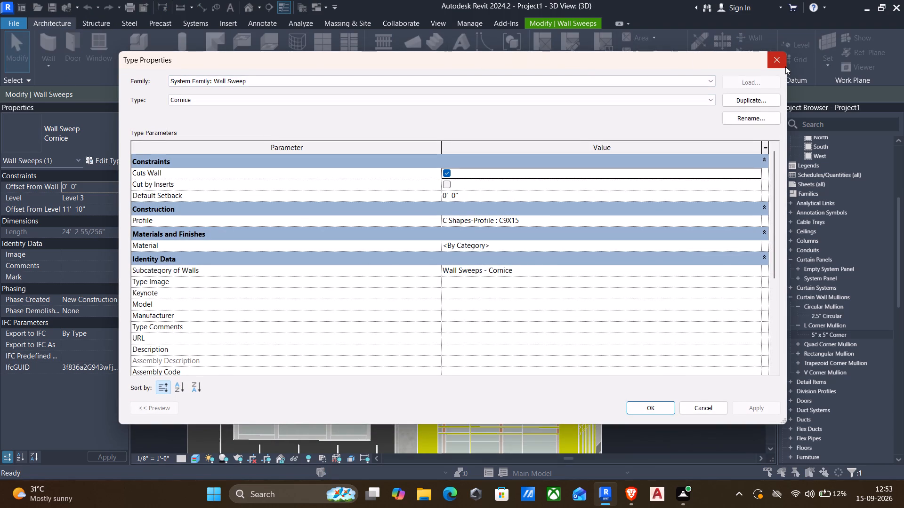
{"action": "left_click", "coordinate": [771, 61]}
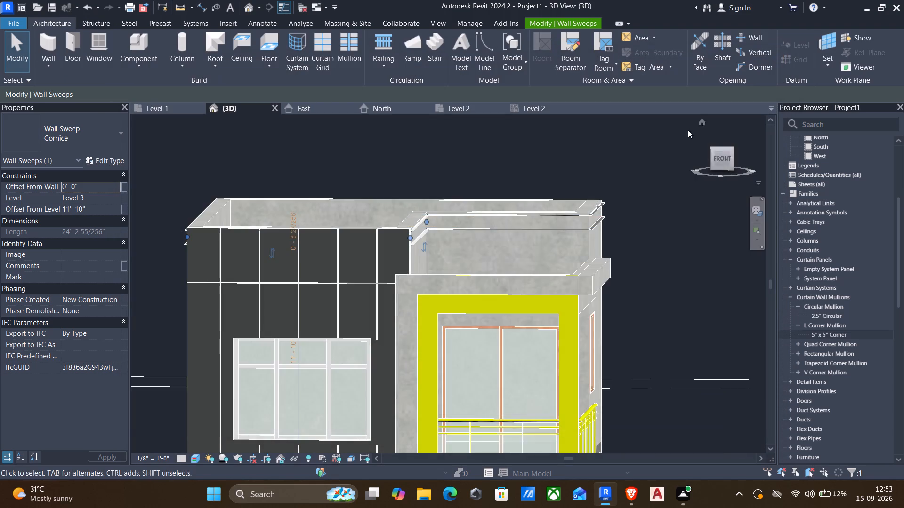
Examine the whole house exterior around its front, right and left sides, including the parapet cornices and balcony.
{"action": "scroll", "coordinate": [630, 142], "scroll_direction": "down", "scroll_amount": 2}
{"action": "middle_click_drag", "start_coordinate": [630, 174], "coordinate": [564, 186]}
{"action": "middle_click_drag", "start_coordinate": [605, 190], "coordinate": [581, 190], "text": "shift"}
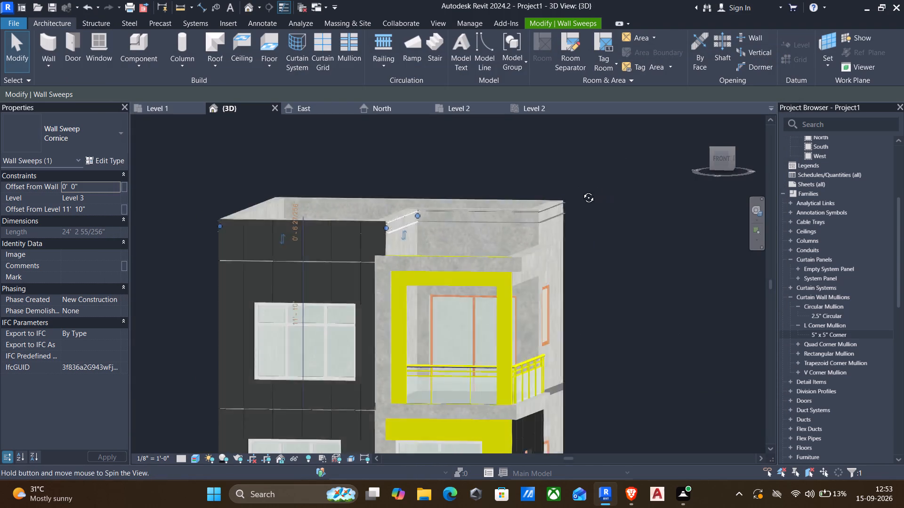
{"action": "middle_click_drag", "start_coordinate": [581, 190], "coordinate": [530, 190], "text": "shift"}
{"action": "scroll", "coordinate": [533, 222], "scroll_direction": "down", "scroll_amount": 2}
{"action": "middle_click_drag", "start_coordinate": [613, 259], "coordinate": [623, 201]}
{"action": "middle_click_drag", "start_coordinate": [630, 248], "coordinate": [674, 246], "text": "shift"}
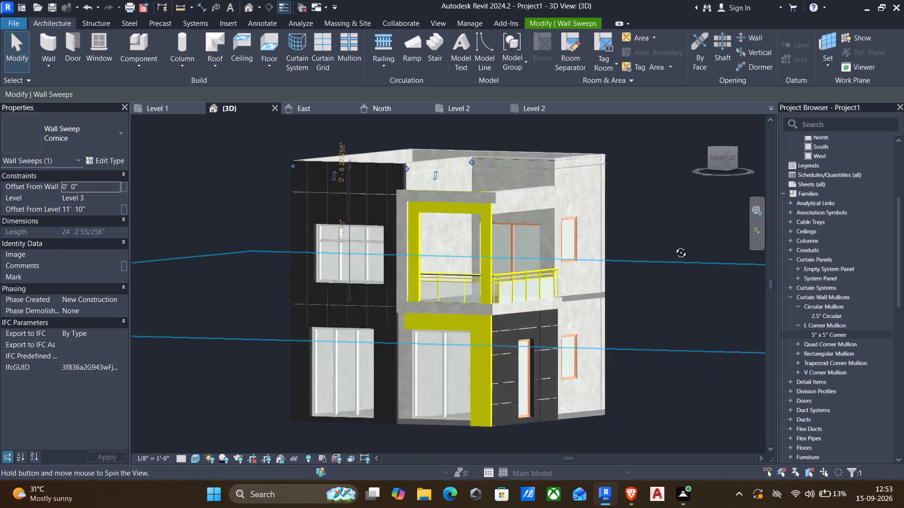
{"action": "middle_click_drag", "start_coordinate": [674, 246], "coordinate": [659, 274], "text": "shift"}
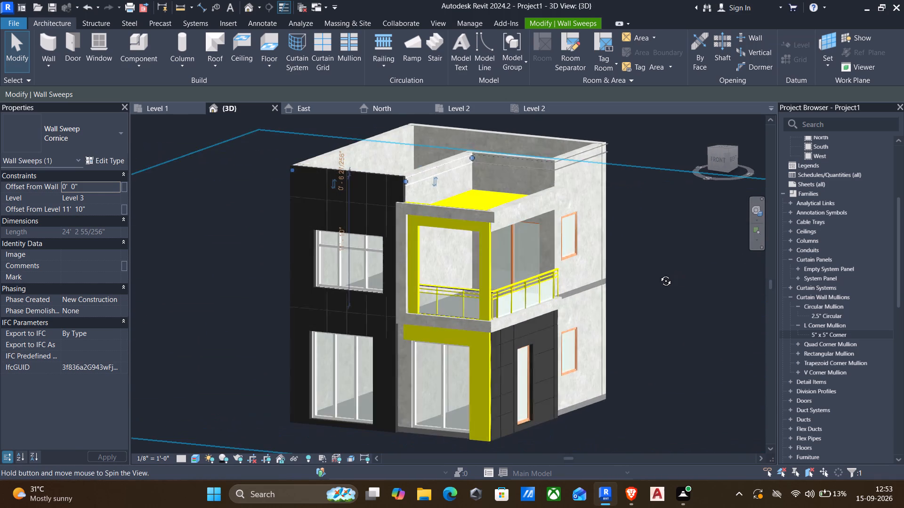
{"action": "middle_click_drag", "start_coordinate": [659, 274], "coordinate": [627, 254], "text": "shift"}
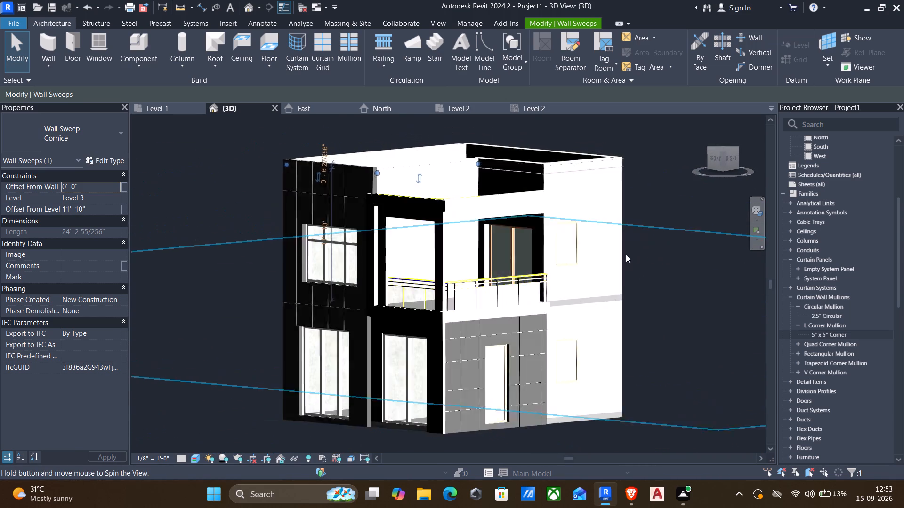
{"action": "scroll", "coordinate": [627, 279], "scroll_direction": "down", "scroll_amount": 1}
{"action": "middle_click_drag", "start_coordinate": [506, 256], "coordinate": [644, 261], "text": "shift"}
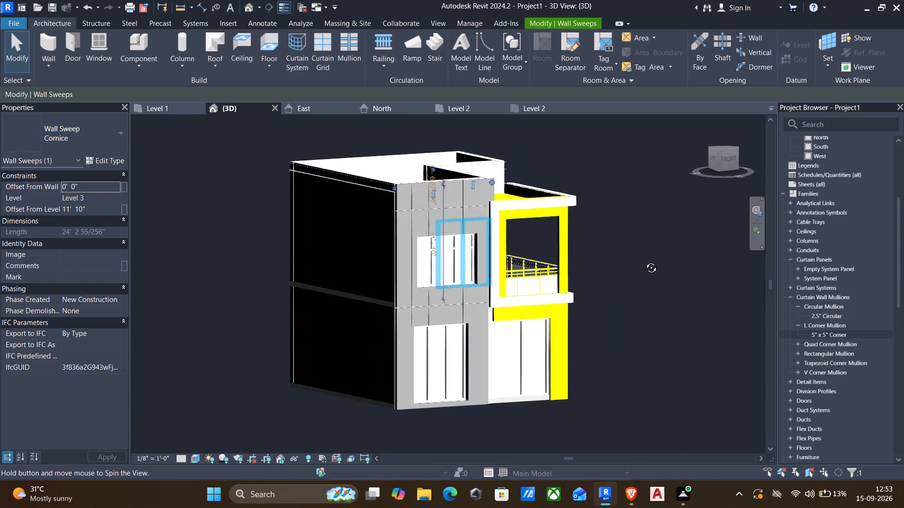
{"action": "middle_click_drag", "start_coordinate": [644, 261], "coordinate": [516, 256], "text": "shift"}
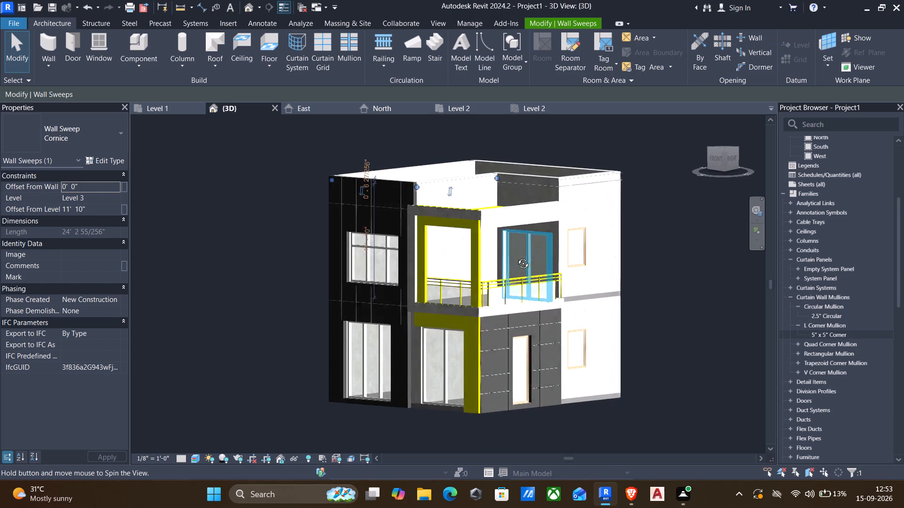
{"action": "middle_click_drag", "start_coordinate": [516, 256], "coordinate": [518, 256], "text": "shift"}
{"action": "scroll", "coordinate": [546, 309], "scroll_direction": "down", "scroll_amount": 2}
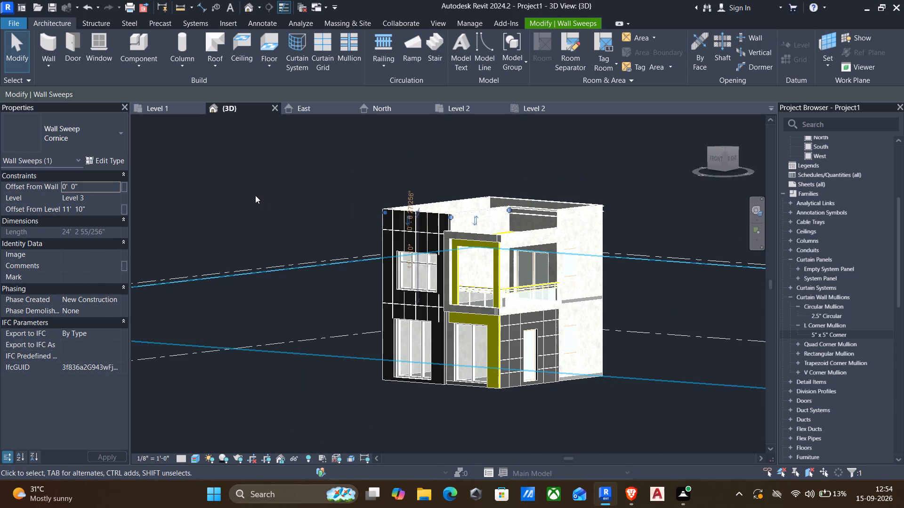
Clear the cornice selection and inspect the complete house model from above and from the front corners.
{"action": "key", "text": "Escape"}
{"action": "middle_click_drag", "start_coordinate": [290, 218], "coordinate": [325, 214], "text": "shift"}
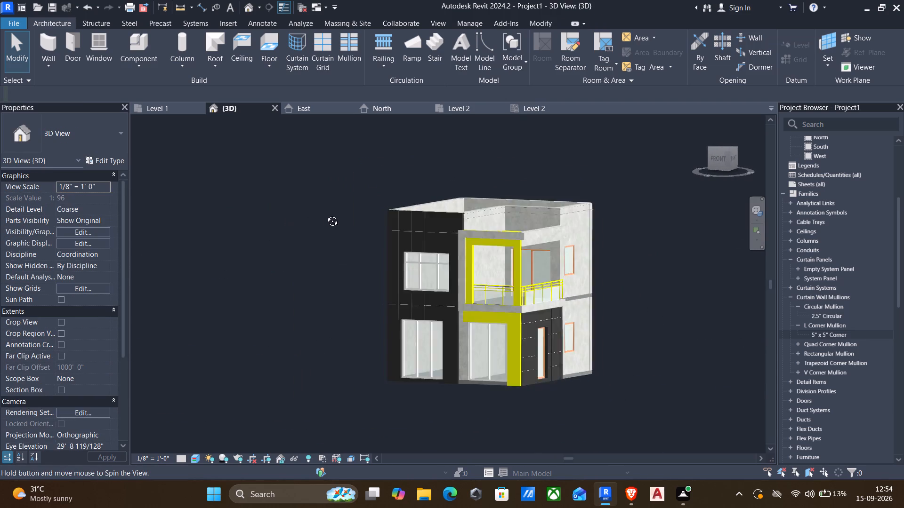
{"action": "middle_click_drag", "start_coordinate": [325, 214], "coordinate": [268, 241], "text": "shift"}
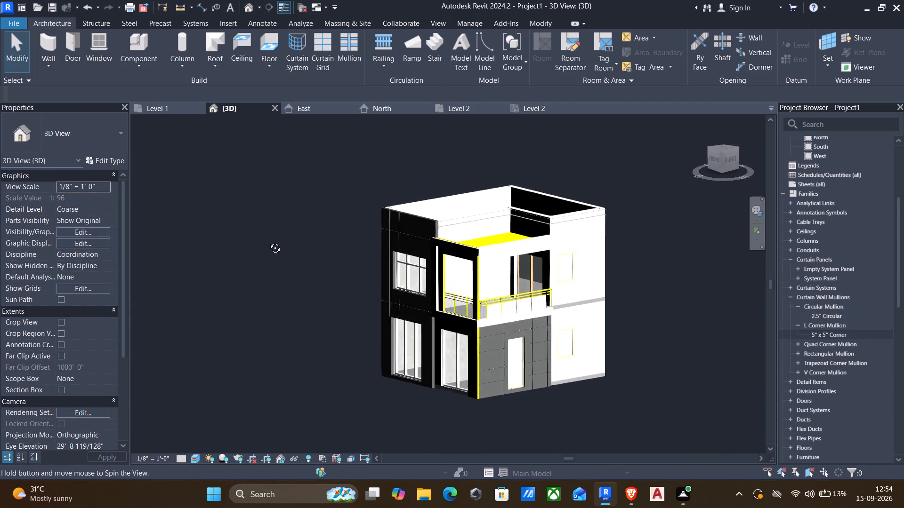
{"action": "middle_click_drag", "start_coordinate": [268, 241], "coordinate": [384, 218], "text": "shift"}
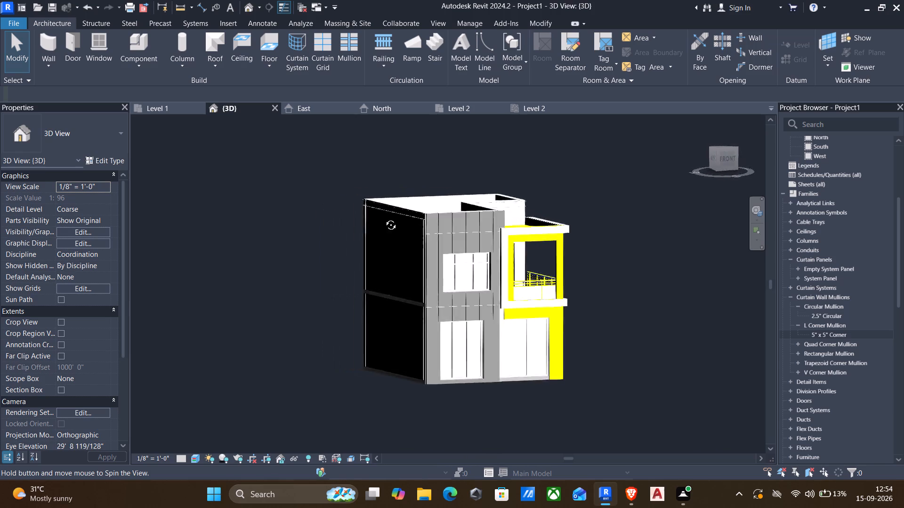
{"action": "middle_click_drag", "start_coordinate": [384, 218], "coordinate": [265, 312], "text": "shift"}
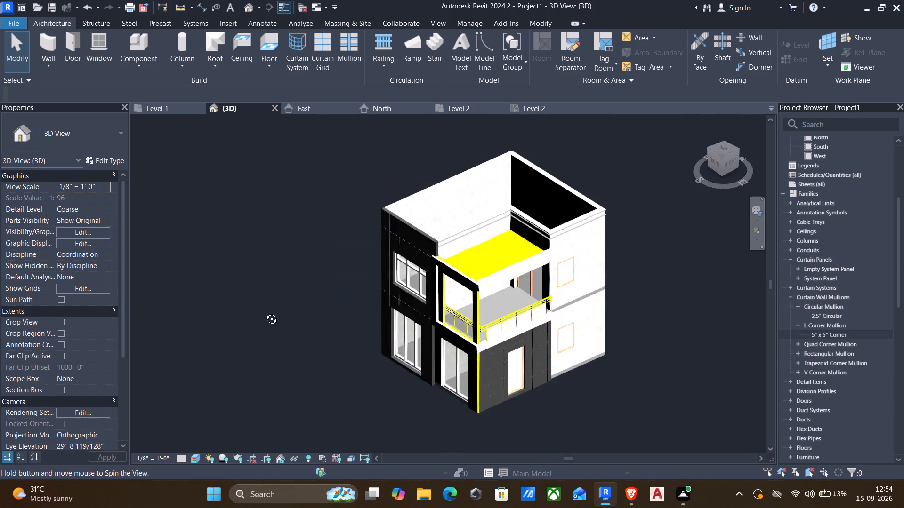
{"action": "middle_click_drag", "start_coordinate": [265, 312], "coordinate": [358, 261], "text": "shift"}
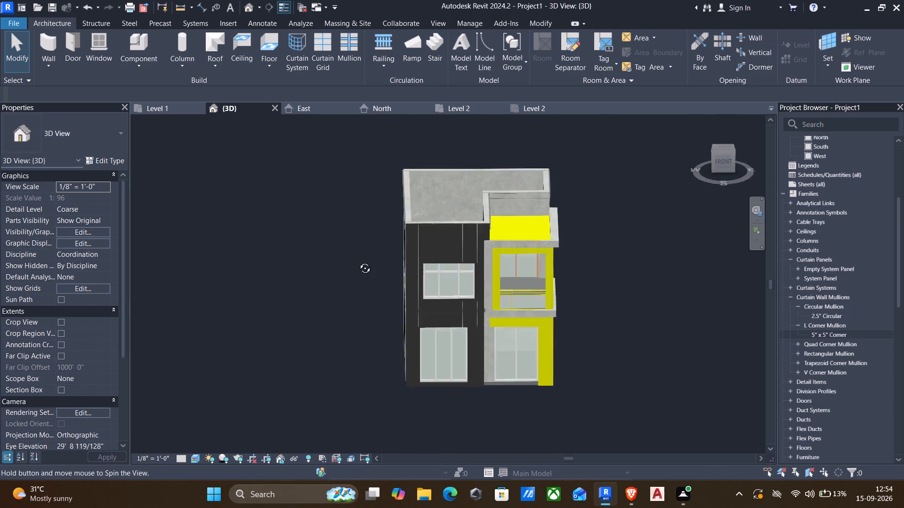
{"action": "middle_click_drag", "start_coordinate": [358, 261], "coordinate": [340, 227], "text": "shift"}
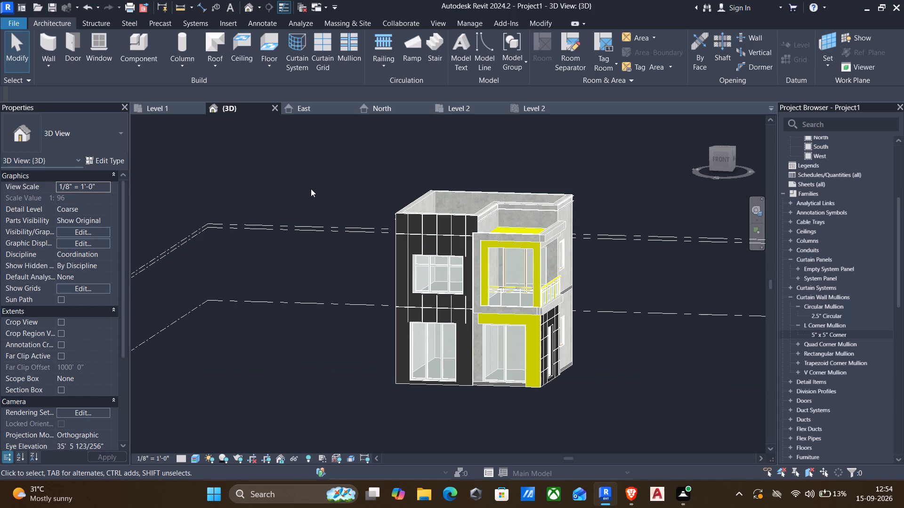
{"action": "middle_click_drag", "start_coordinate": [341, 195], "coordinate": [408, 266], "text": "shift"}
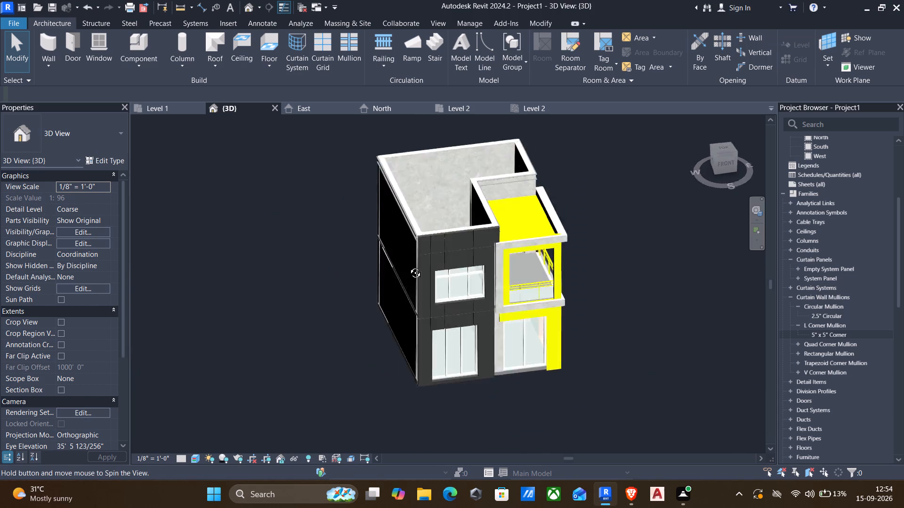
{"action": "middle_click_drag", "start_coordinate": [408, 266], "coordinate": [331, 236], "text": "shift"}
{"action": "middle_click", "coordinate": [266, 184], "text": "shift"}
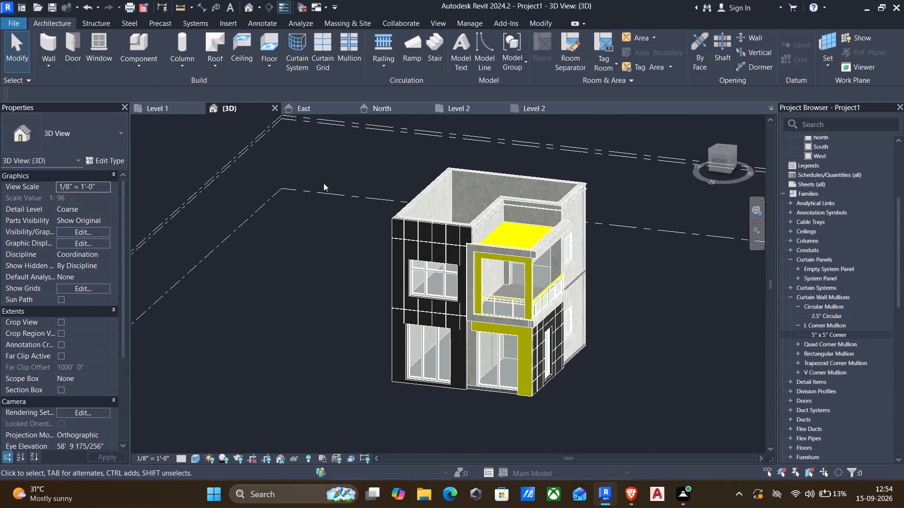
{"action": "middle_click_drag", "start_coordinate": [435, 261], "coordinate": [403, 243]}
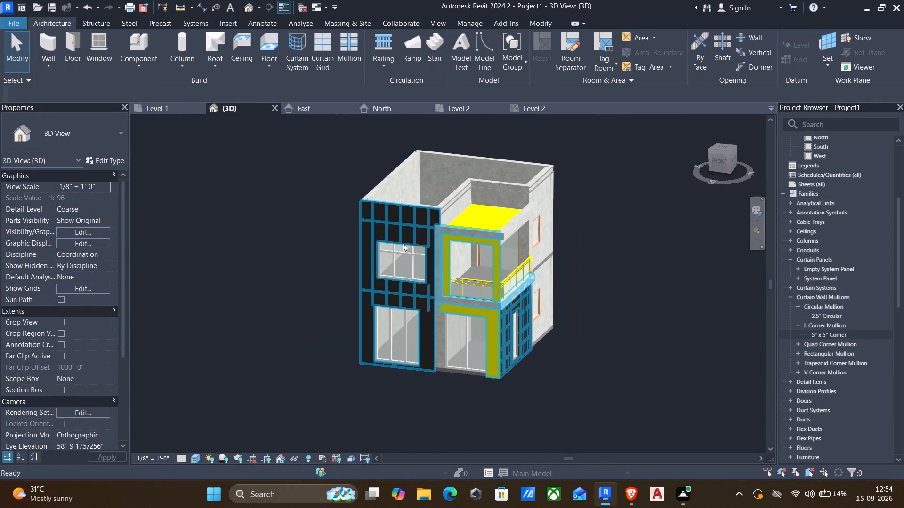
{"action": "middle_click_drag", "start_coordinate": [419, 249], "coordinate": [430, 211], "text": "shift"}
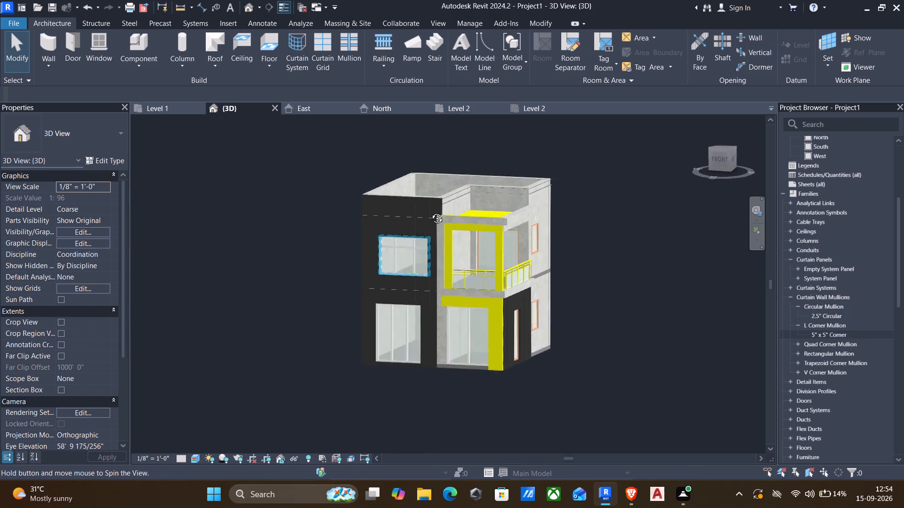
{"action": "middle_click_drag", "start_coordinate": [430, 211], "coordinate": [538, 211], "text": "shift"}
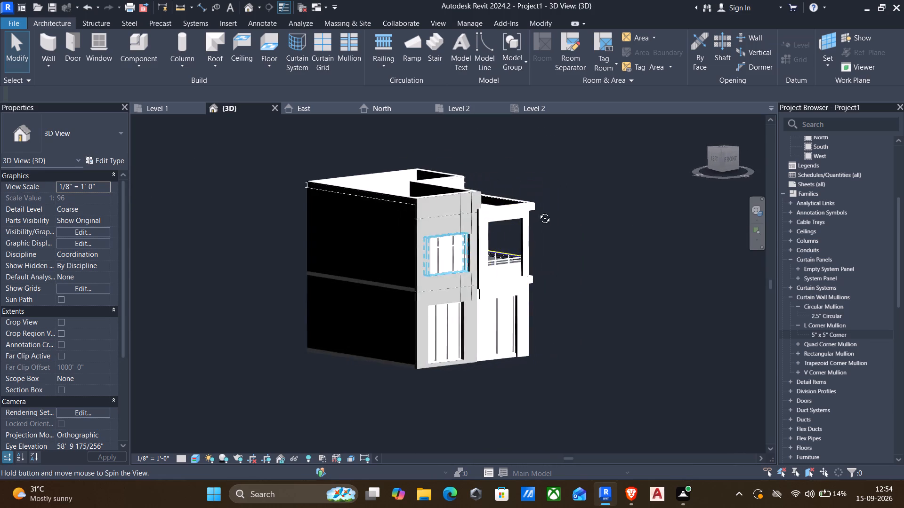
{"action": "middle_click_drag", "start_coordinate": [538, 211], "coordinate": [366, 267], "text": "shift"}
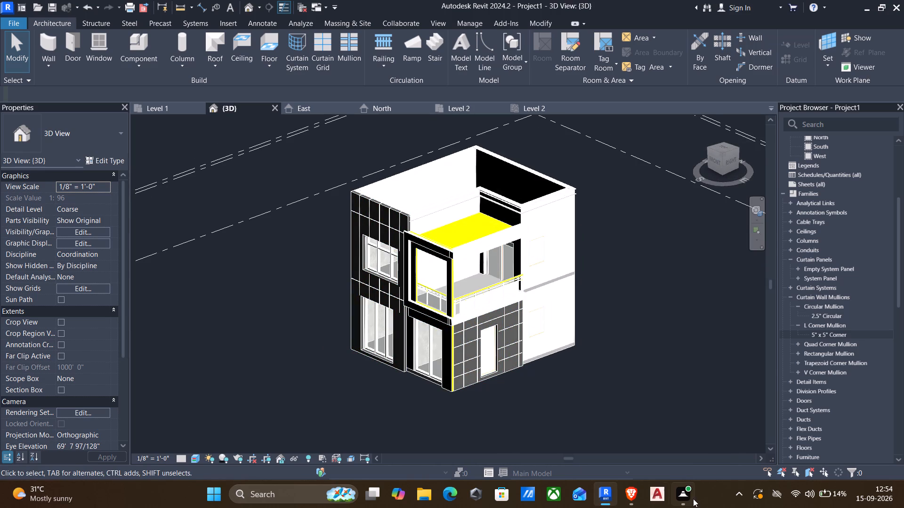
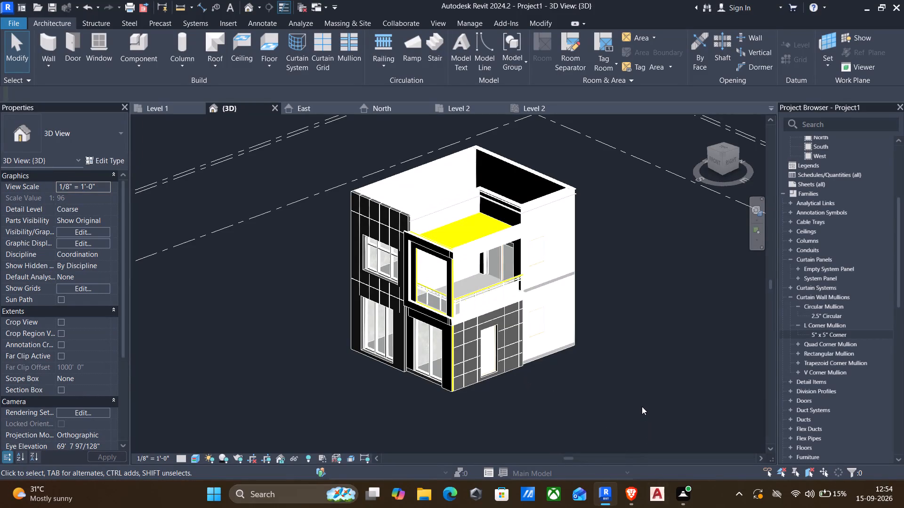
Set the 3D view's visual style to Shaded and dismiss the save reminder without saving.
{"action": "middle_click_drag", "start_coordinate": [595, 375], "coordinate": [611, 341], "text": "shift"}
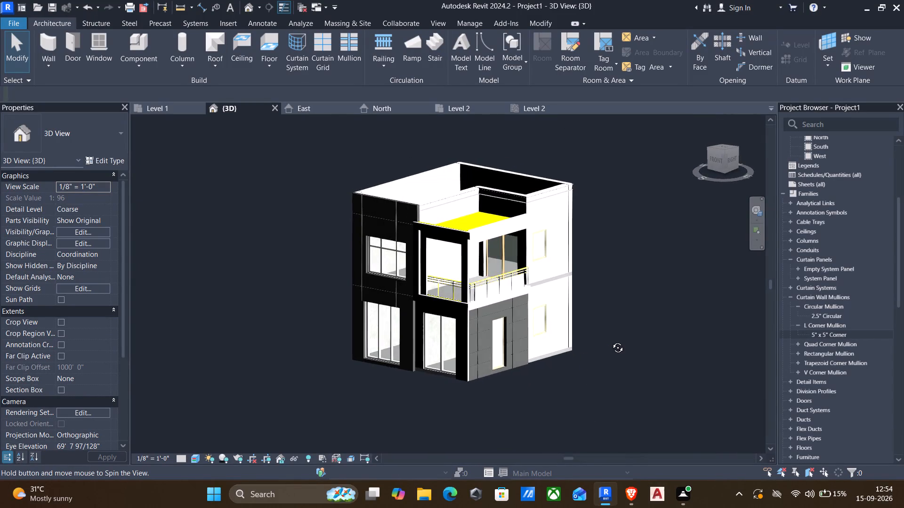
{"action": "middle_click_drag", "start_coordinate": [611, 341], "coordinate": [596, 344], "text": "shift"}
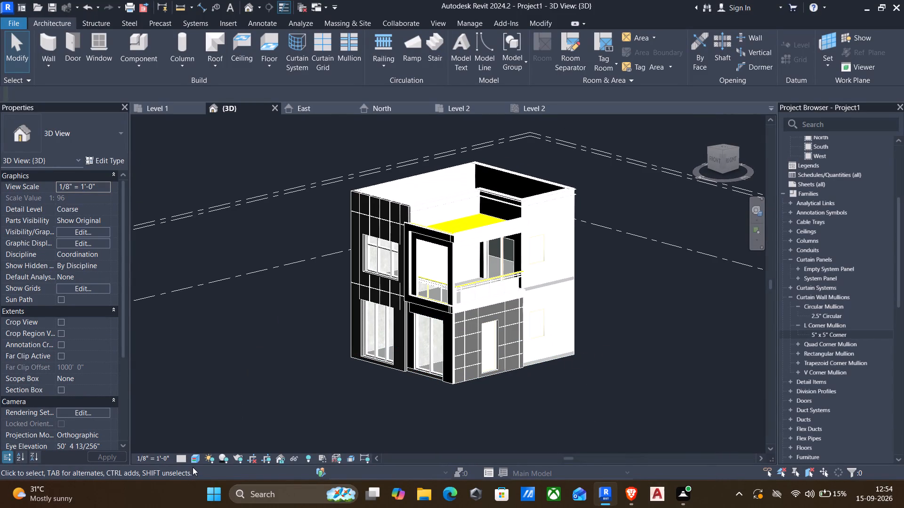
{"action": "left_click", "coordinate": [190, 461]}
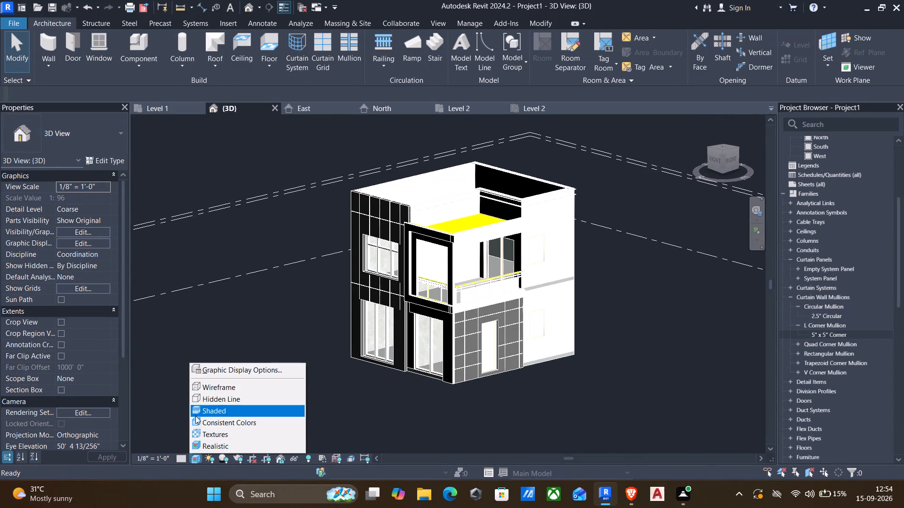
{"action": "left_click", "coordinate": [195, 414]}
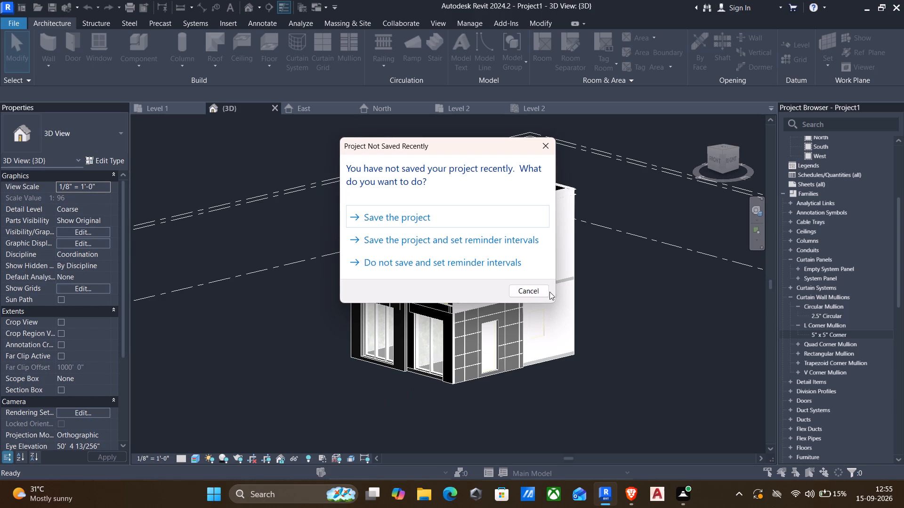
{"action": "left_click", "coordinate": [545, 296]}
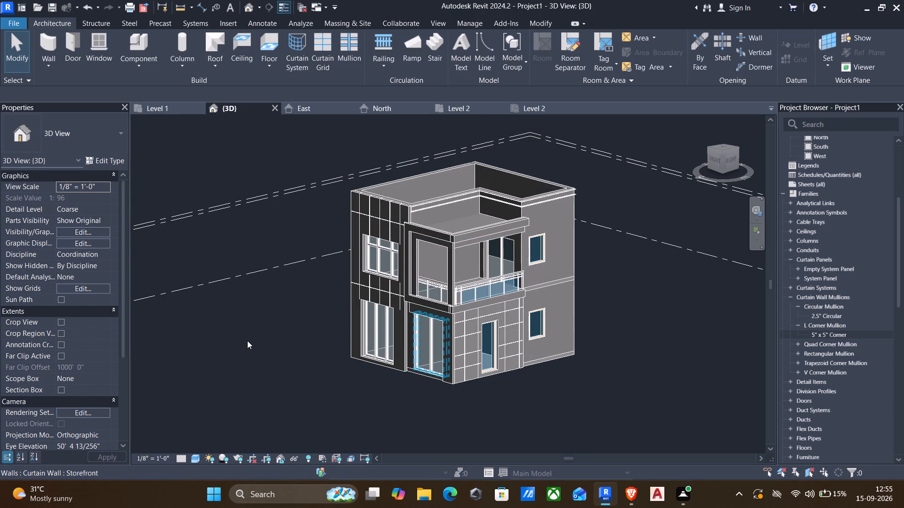
Examine the shaded building's front and side facades from several angles.
{"action": "scroll", "coordinate": [275, 349], "scroll_direction": "up", "scroll_amount": 1}
{"action": "middle_click_drag", "start_coordinate": [273, 354], "coordinate": [227, 330], "text": "shift"}
{"action": "middle_click_drag", "start_coordinate": [226, 330], "coordinate": [325, 321], "text": "shift"}
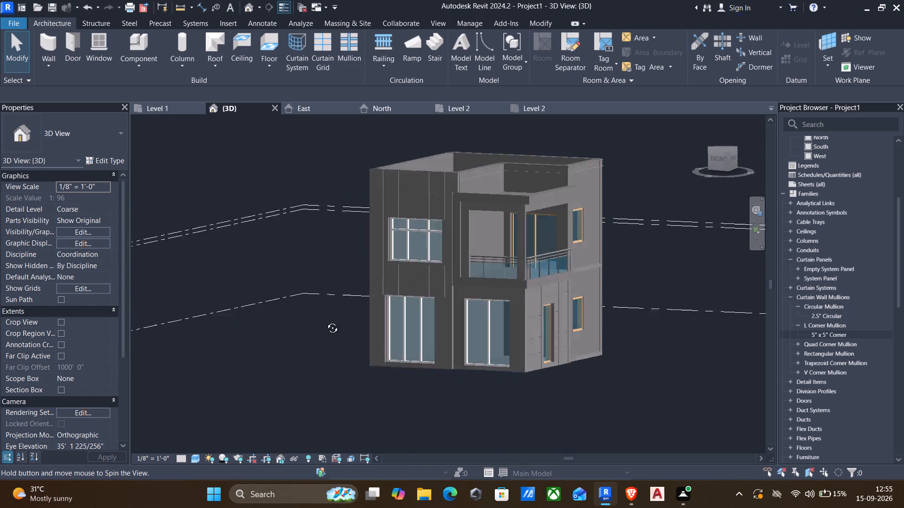
{"action": "middle_click_drag", "start_coordinate": [325, 321], "coordinate": [395, 345], "text": "shift"}
{"action": "middle_click_drag", "start_coordinate": [377, 344], "coordinate": [294, 349], "text": "shift"}
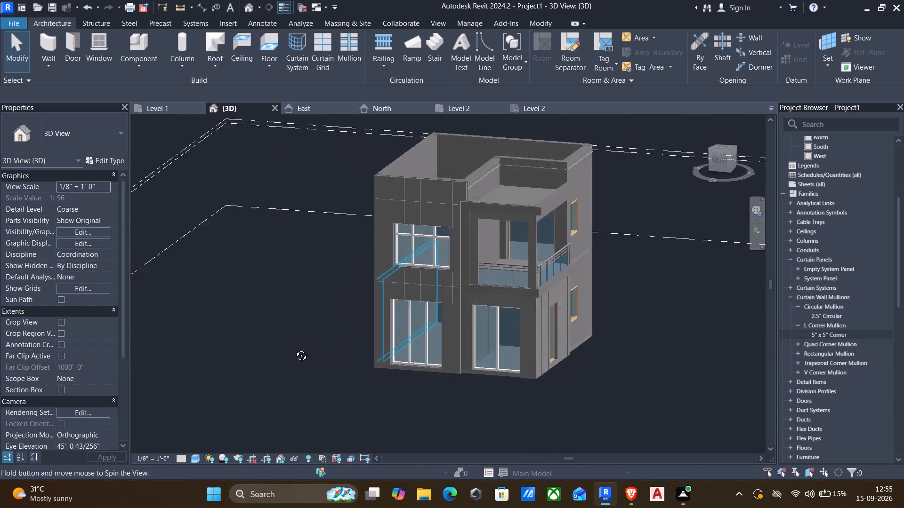
{"action": "middle_click_drag", "start_coordinate": [294, 349], "coordinate": [258, 341], "text": "shift"}
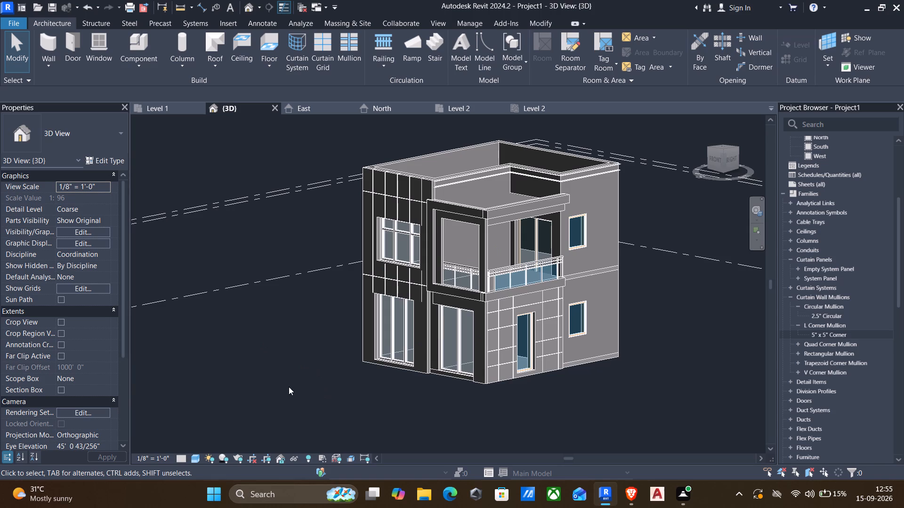
{"action": "middle_click", "coordinate": [237, 352]}
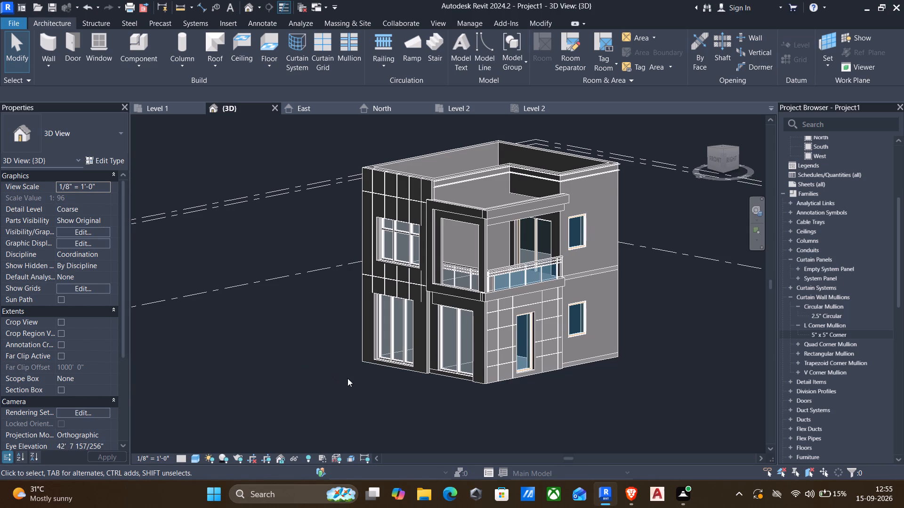
{"action": "scroll", "coordinate": [410, 399], "scroll_direction": "down", "scroll_amount": 1}
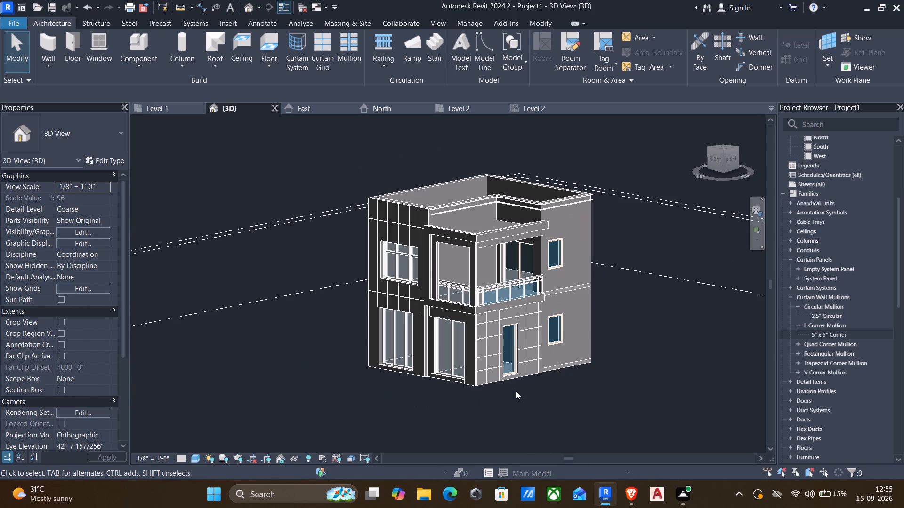
Set the 3D view's visual style to Textures and frame the whole building.
{"action": "left_click", "coordinate": [198, 460]}
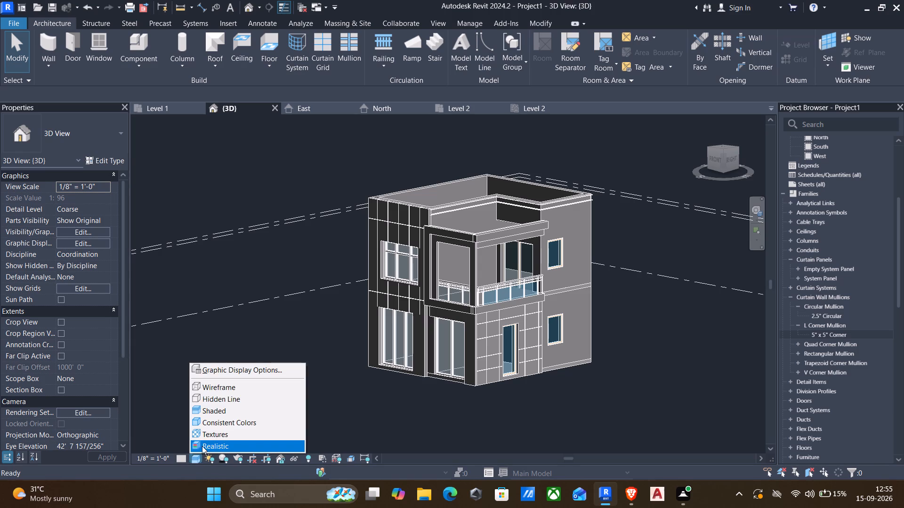
{"action": "left_click", "coordinate": [200, 437]}
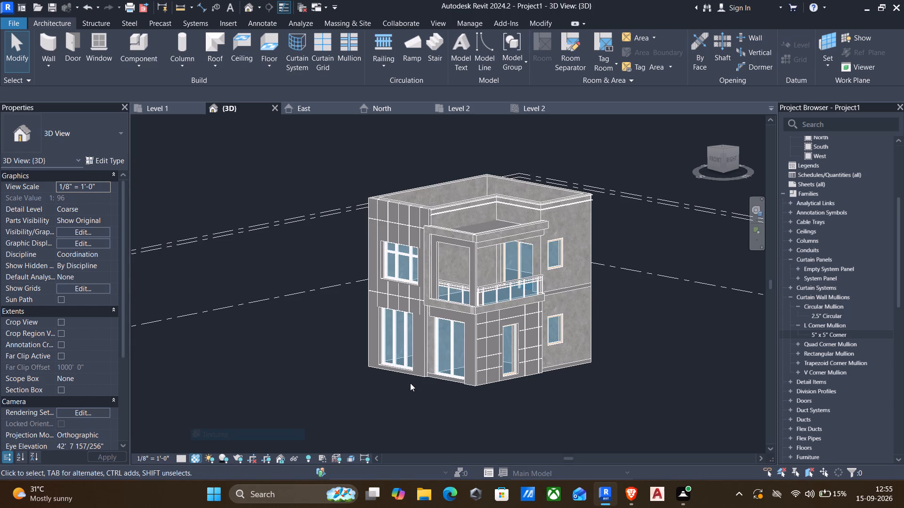
{"action": "scroll", "coordinate": [410, 383], "scroll_direction": "up", "scroll_amount": 1}
{"action": "scroll", "coordinate": [320, 400], "scroll_direction": "down", "scroll_amount": 1}
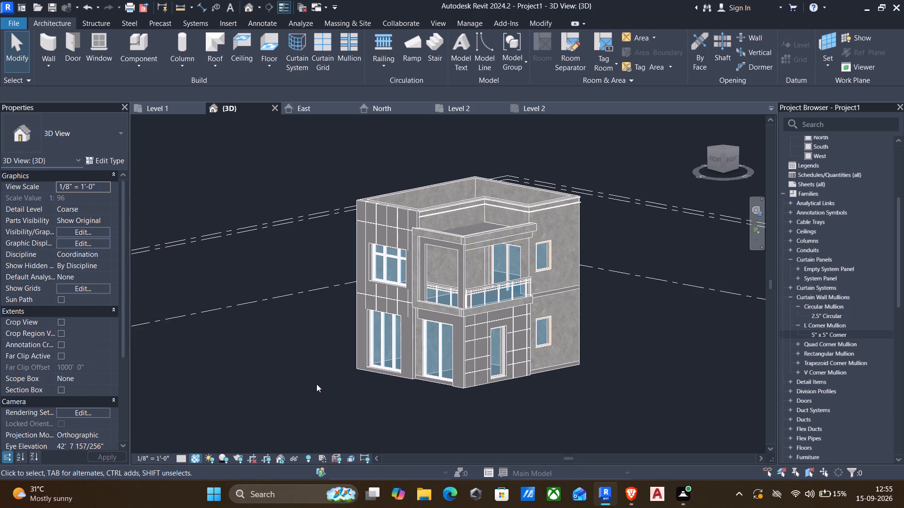
{"action": "middle_click_drag", "start_coordinate": [316, 384], "coordinate": [288, 393]}
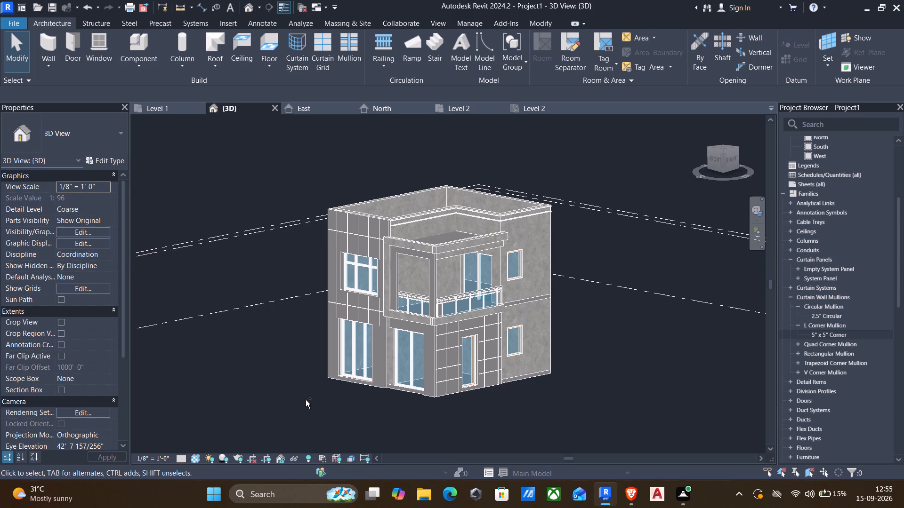
Save the project as "Elevation plan" in the AUTOCAD PLANS FUJI folder.
{"action": "key", "text": "ctrl+s"}
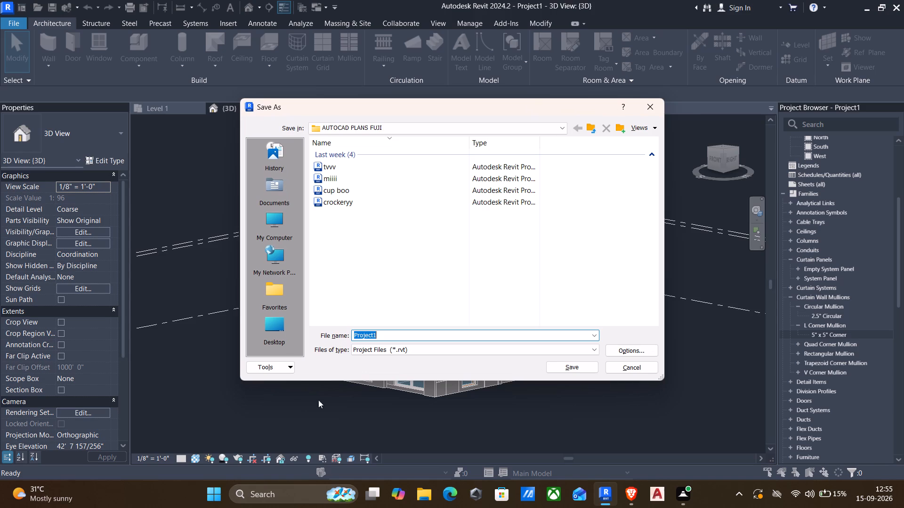
{"action": "key", "text": "BackSpace"}
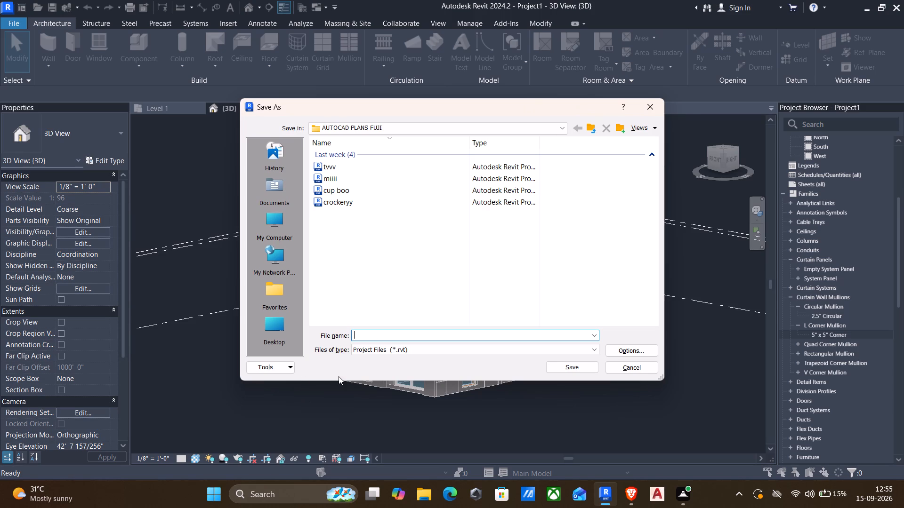
{"action": "key", "text": "e"}
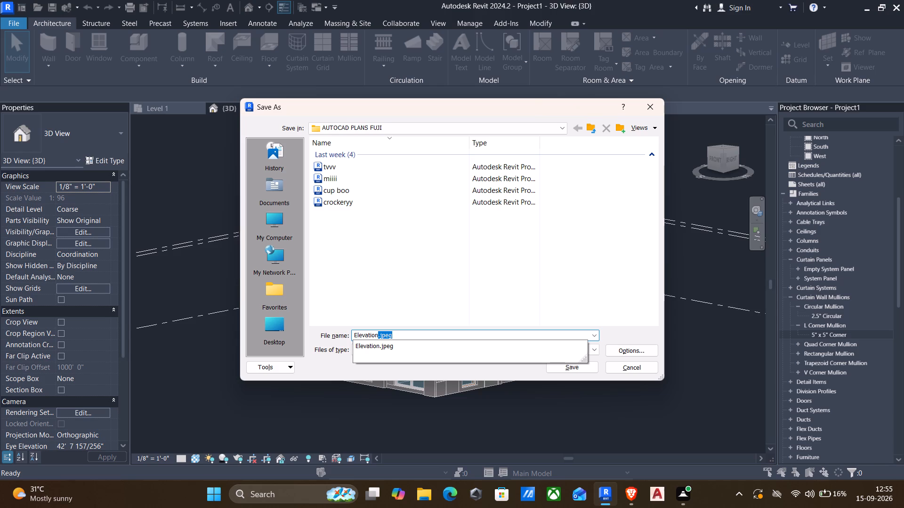
{"action": "key", "text": "space"}
{"action": "type", "text": "plan"}
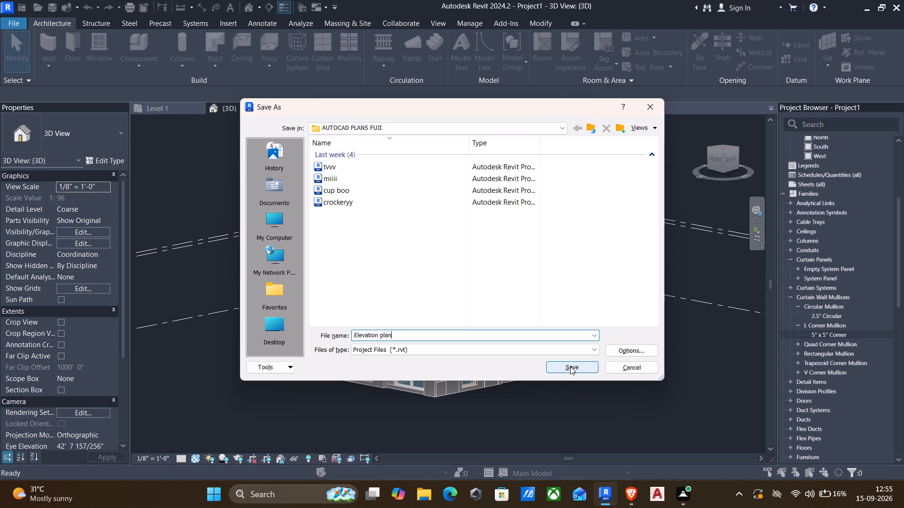
{"action": "left_click", "coordinate": [570, 366]}
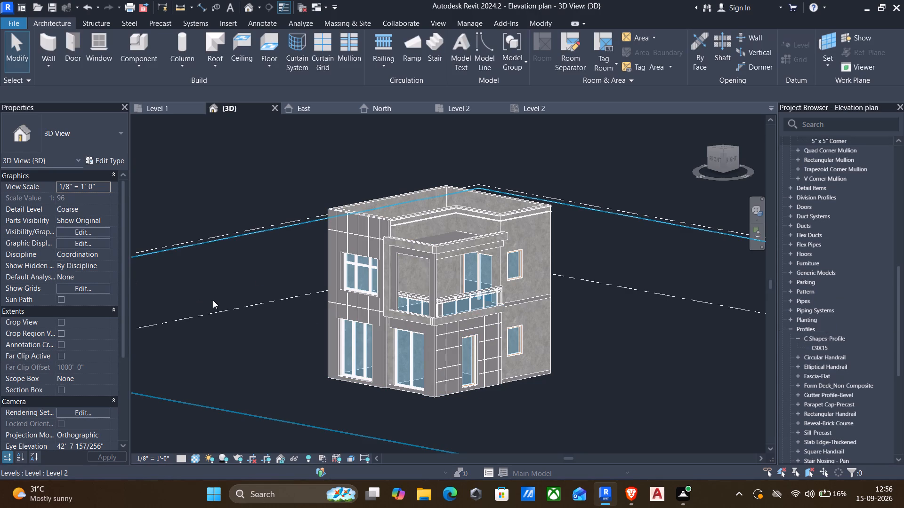
Set the print range to the visible portion of the current window, preview the print, and close the preview.
{"action": "key", "text": "ctrl+p"}
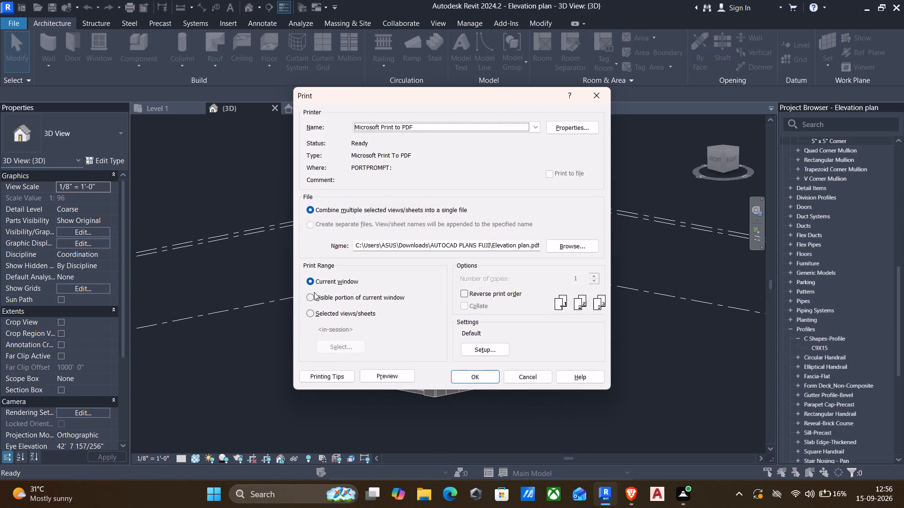
{"action": "left_click", "coordinate": [310, 296]}
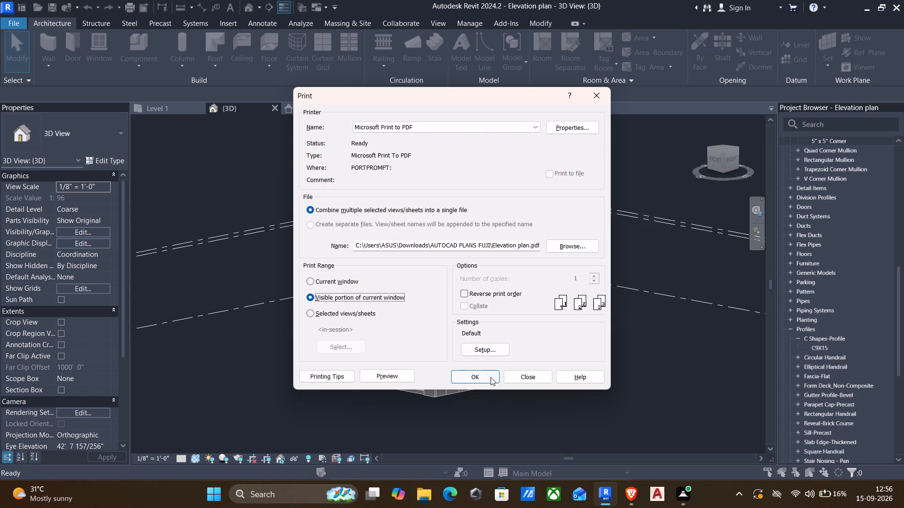
{"action": "left_click", "coordinate": [386, 375]}
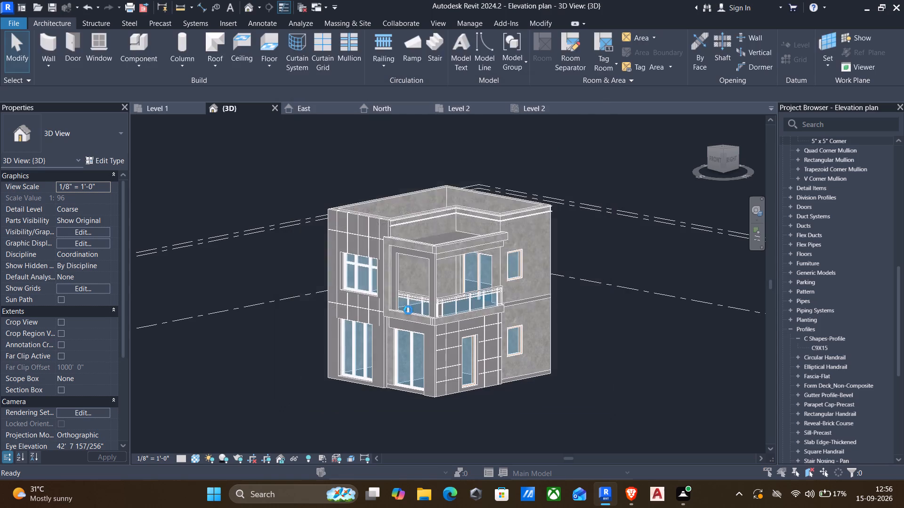
{"action": "left_click", "coordinate": [517, 279]}
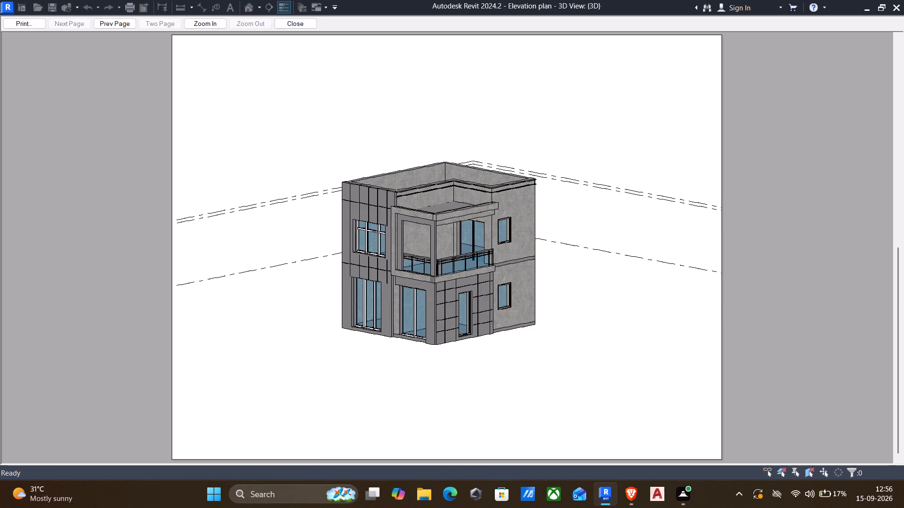
{"action": "scroll", "coordinate": [394, 250], "scroll_direction": "up", "scroll_amount": 5}
{"action": "scroll", "coordinate": [448, 256], "scroll_direction": "up", "scroll_amount": 4}
{"action": "left_click", "coordinate": [288, 21]}
Print the visible 3D view with Microsoft Print to PDF, saving it as "Elevation plannnnn" in the AUTOCAD PLANS FUJI folder.
{"action": "scroll", "coordinate": [395, 195], "scroll_direction": "down", "scroll_amount": 1}
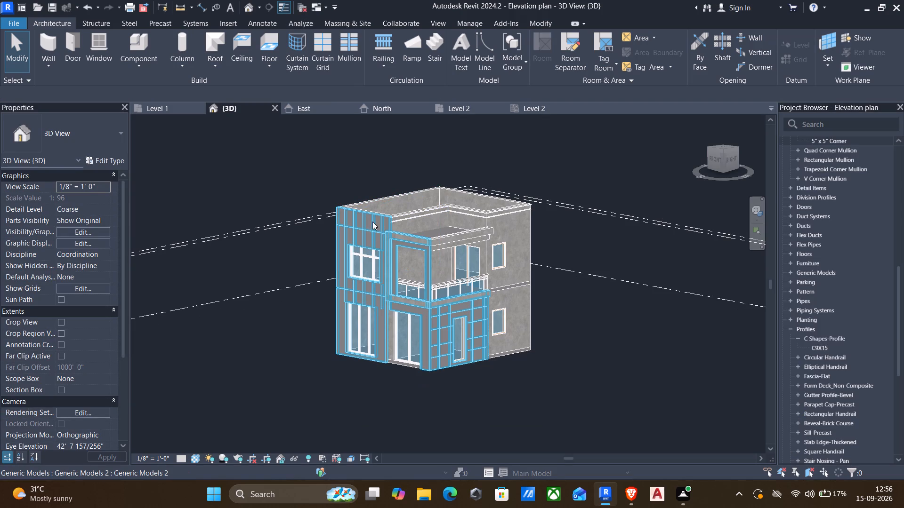
{"action": "key", "text": "ctrl+p"}
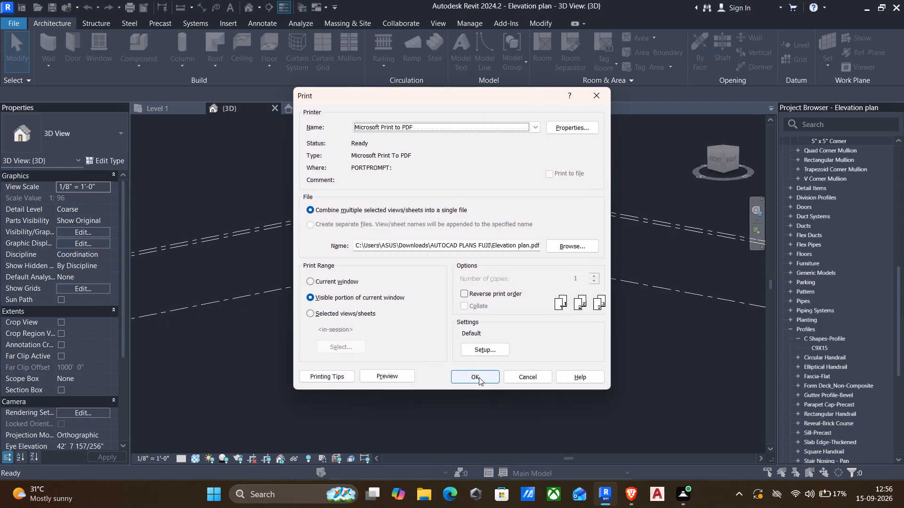
{"action": "left_click", "coordinate": [479, 377]}
{"action": "left_click", "coordinate": [525, 278]}
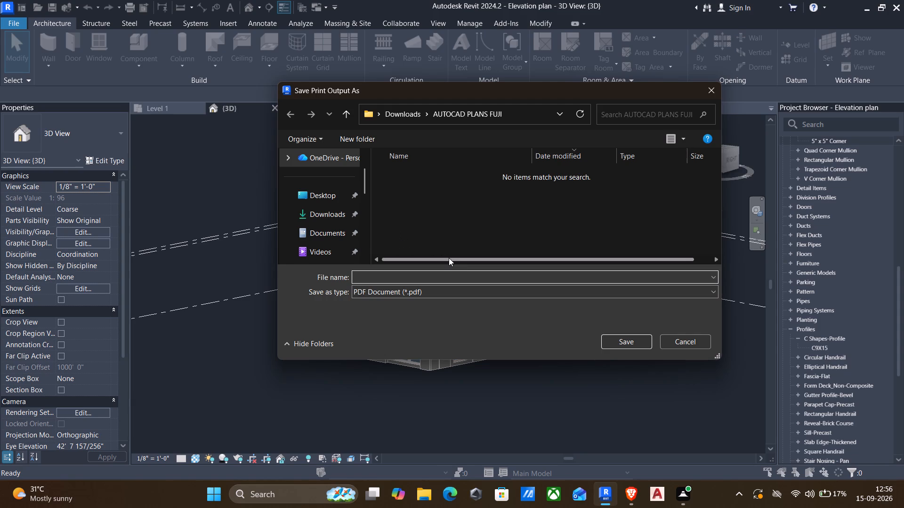
{"action": "key", "text": "e"}
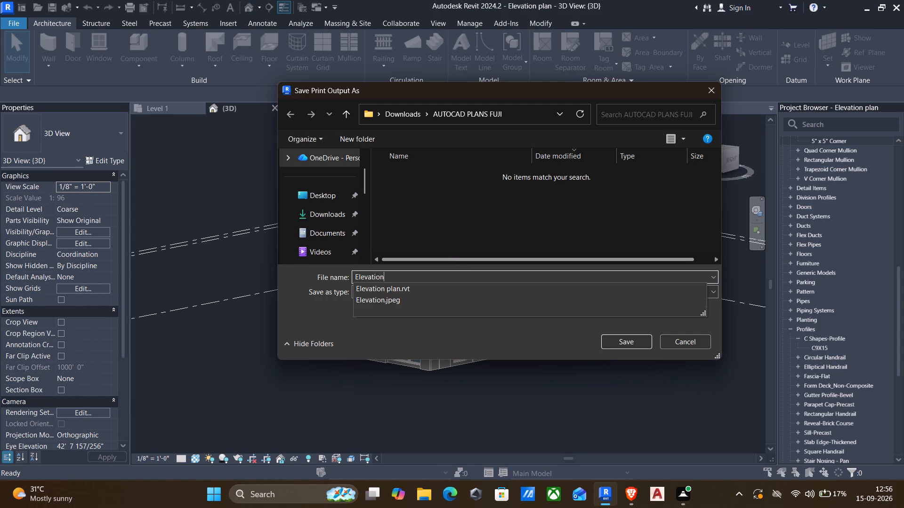
{"action": "type", "text": "plannnnn"}
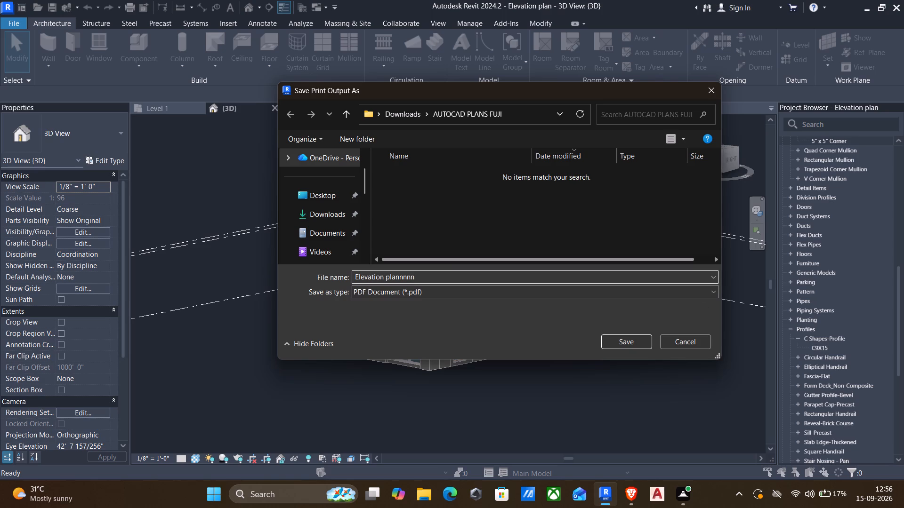
{"action": "left_click", "coordinate": [613, 344]}
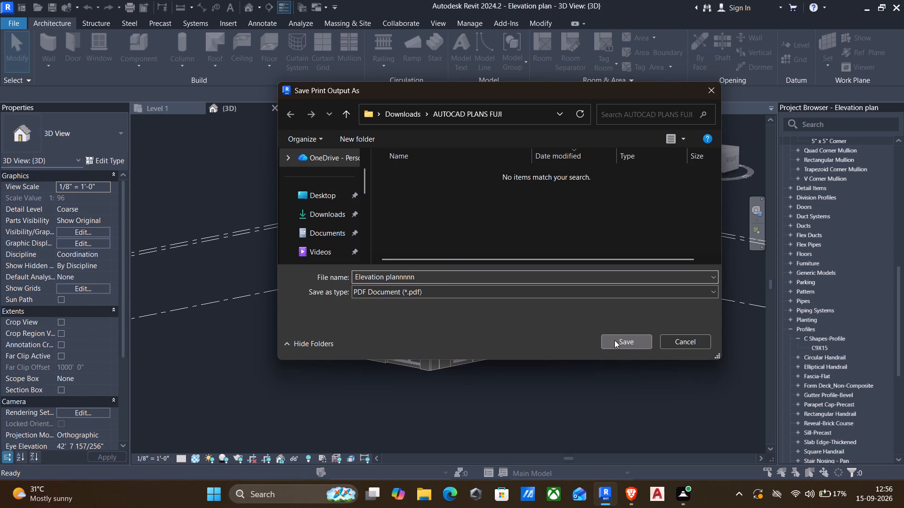